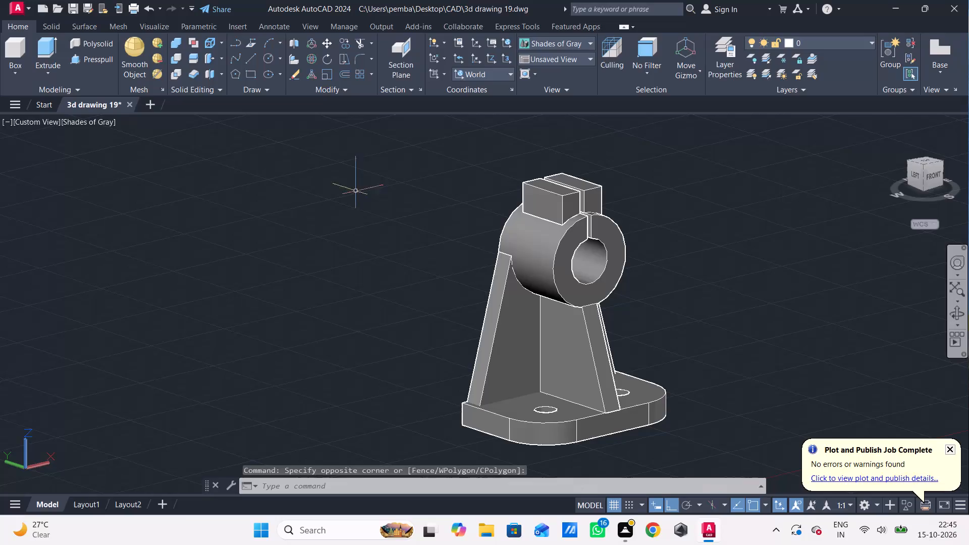
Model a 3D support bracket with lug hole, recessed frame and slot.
Create a new drawing and set it to the Front view.
click(152, 102)
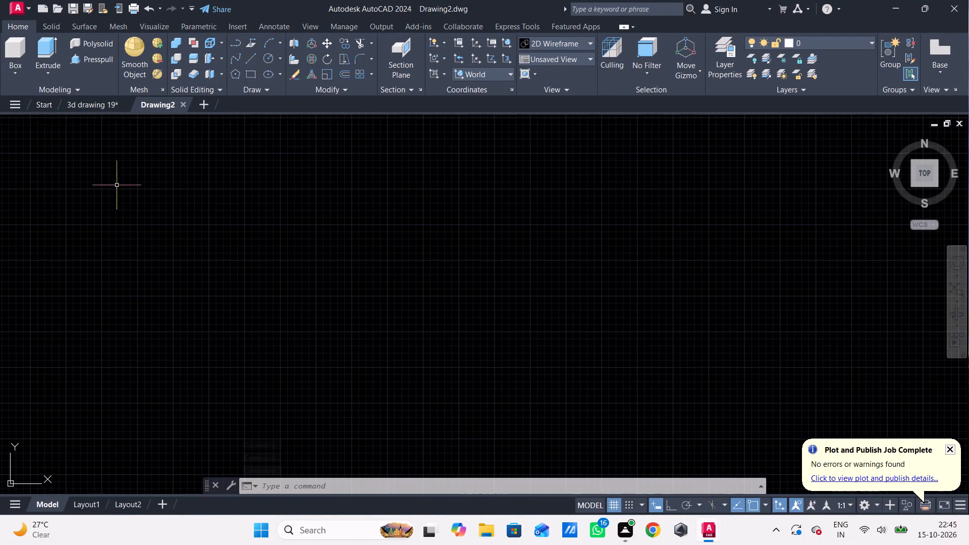
click(21, 124)
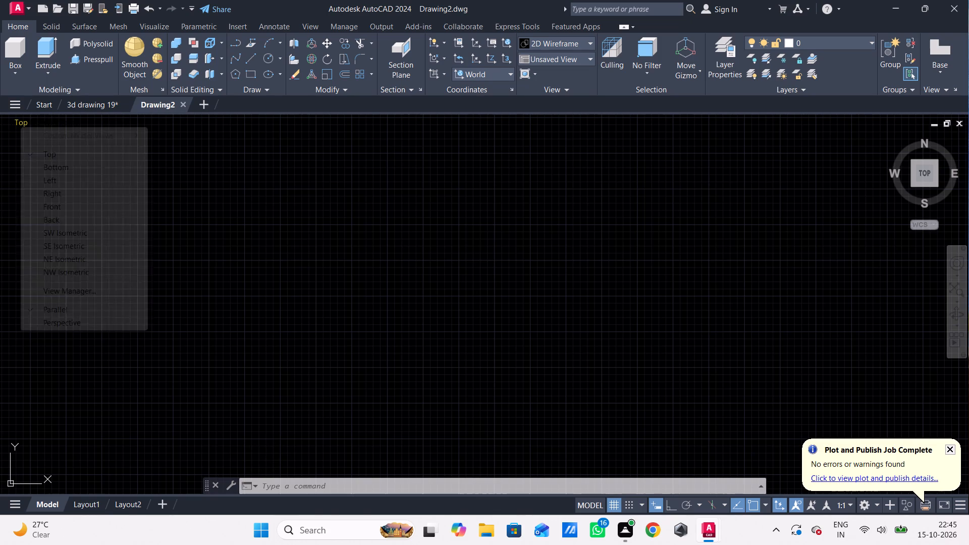
click(58, 205)
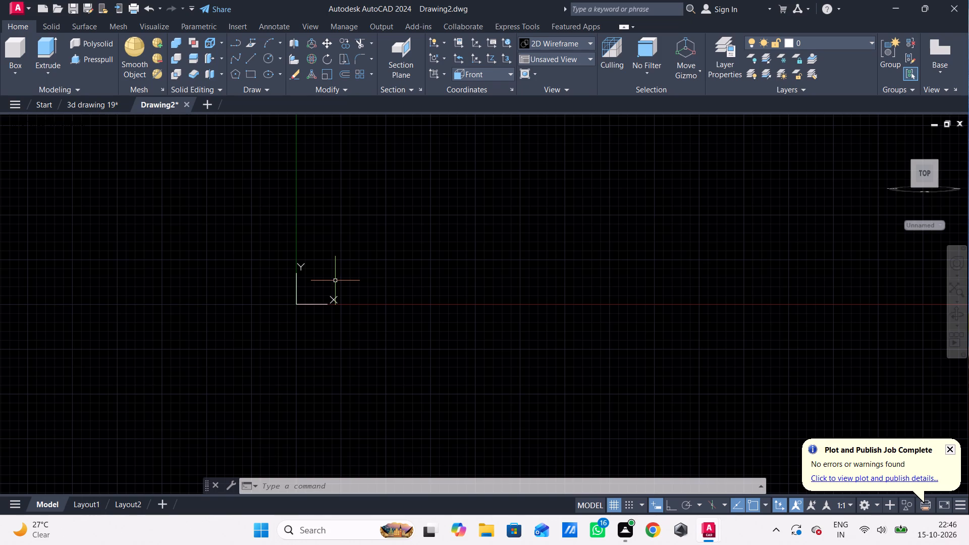
Start the outer profile with Ortho on, drawing an 85-long bottom edge rightward and a 12-high edge up from its end.
key(l)
key(Return)
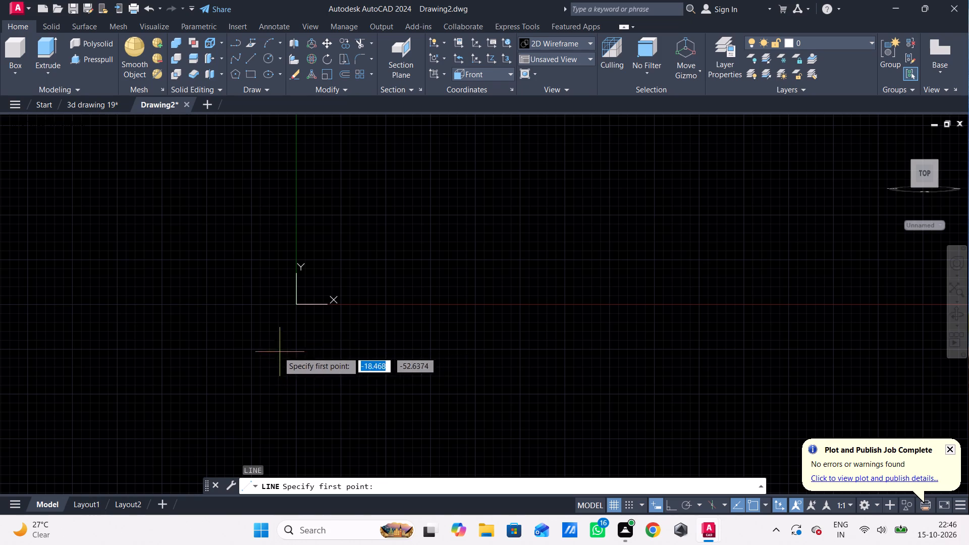
click(413, 361)
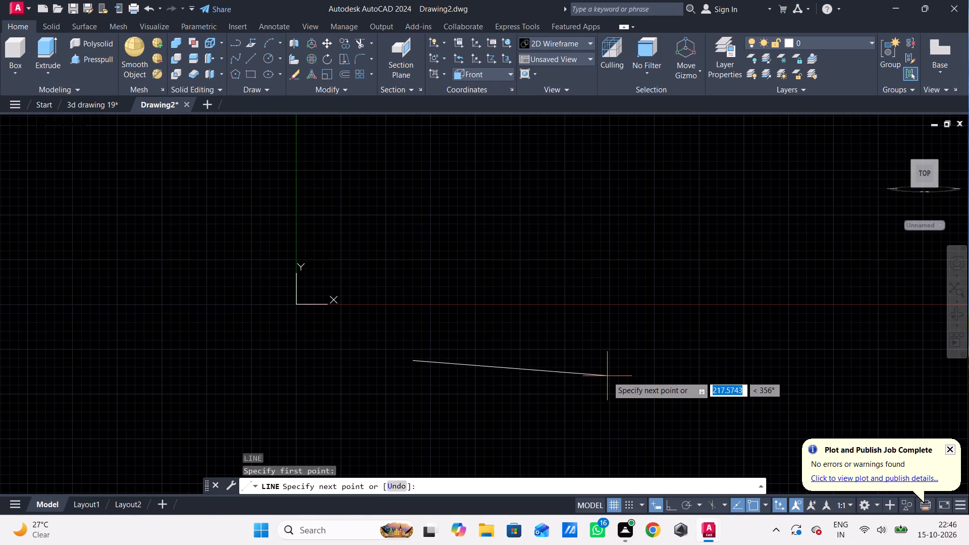
key(F8)
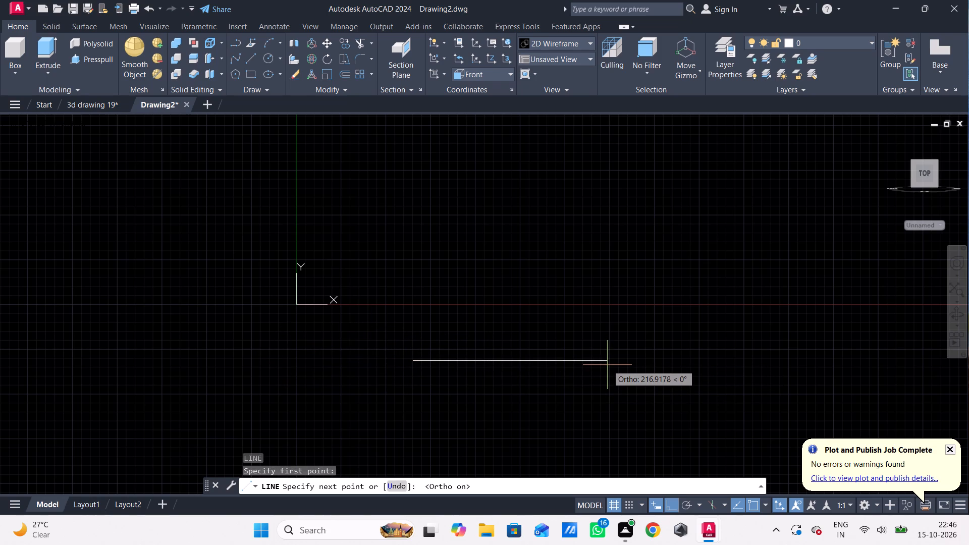
text(85)
key(Return)
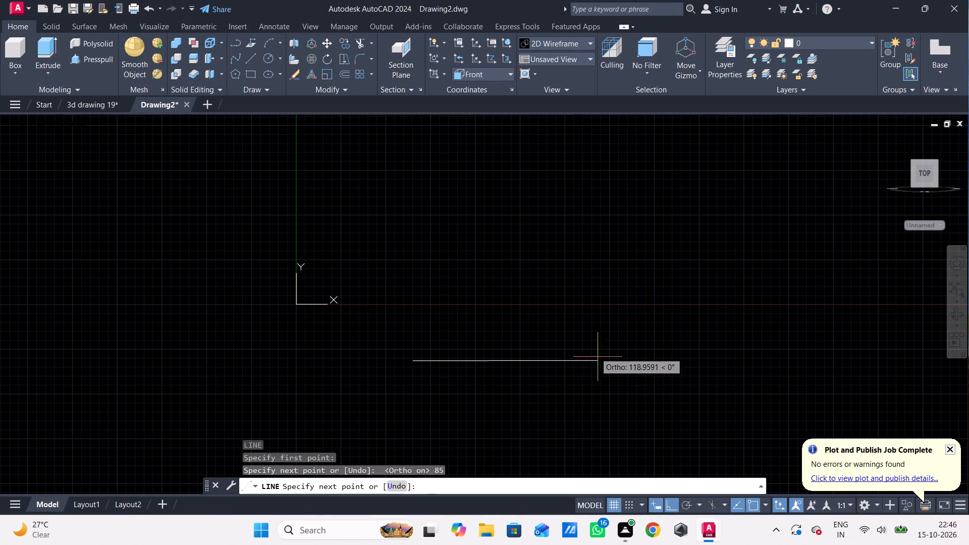
middle_drag(499, 296, 567, 275)
scroll(567, 271, up, 2)
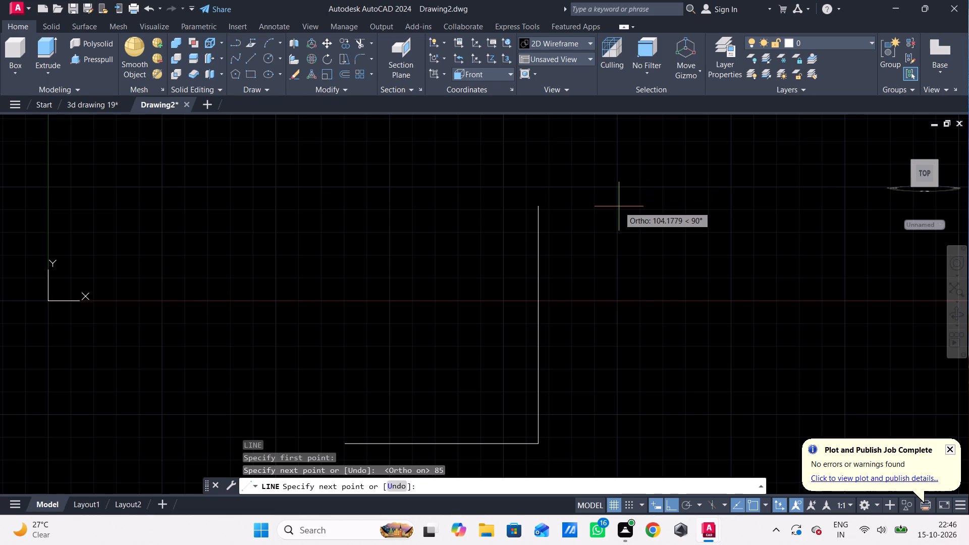
text(12)
key(Return)
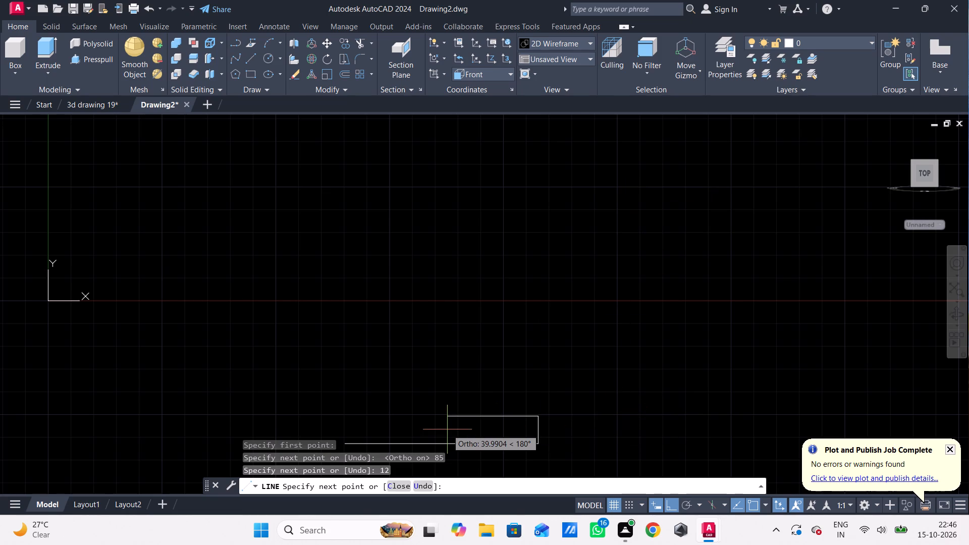
Continue the profile with a notch in the right side, 5 deep and 38 high.
key(5)
key(Return)
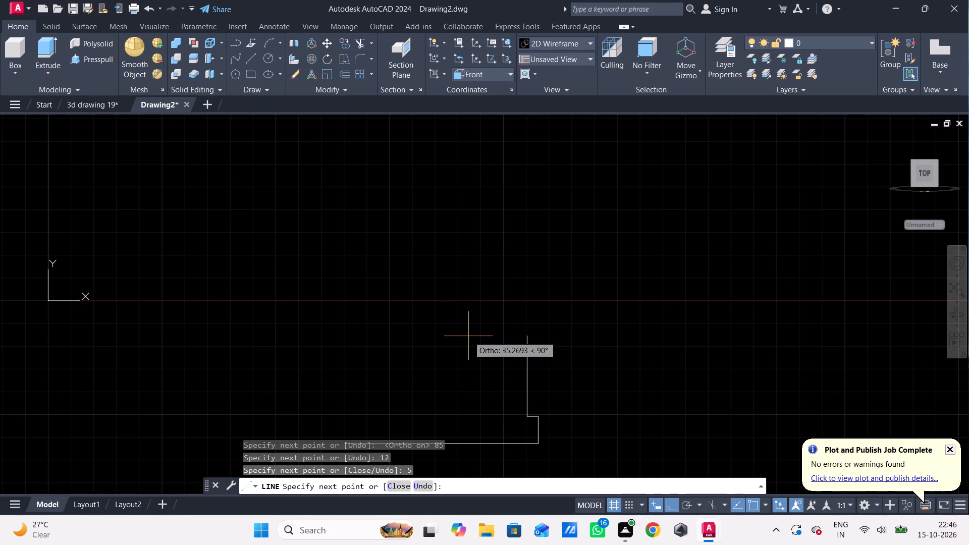
text(38)
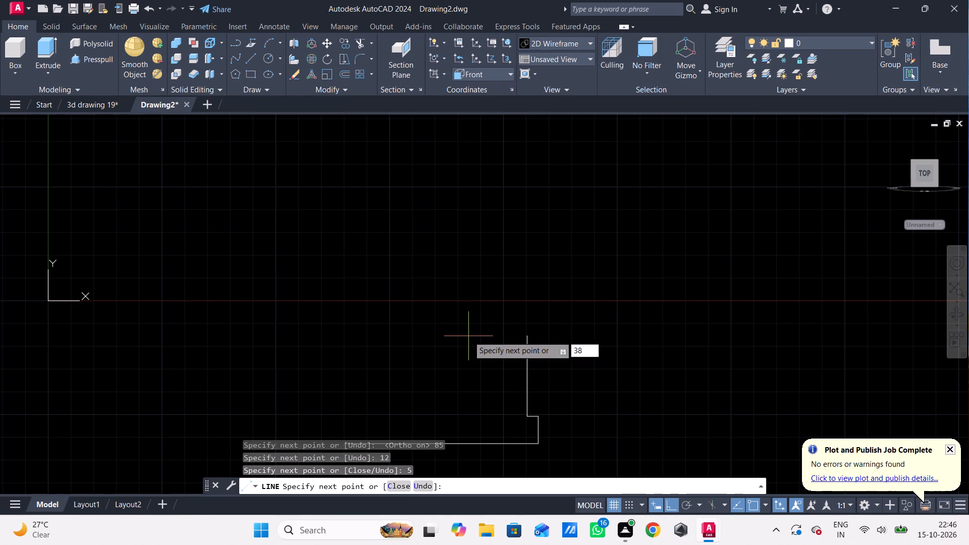
key(Return)
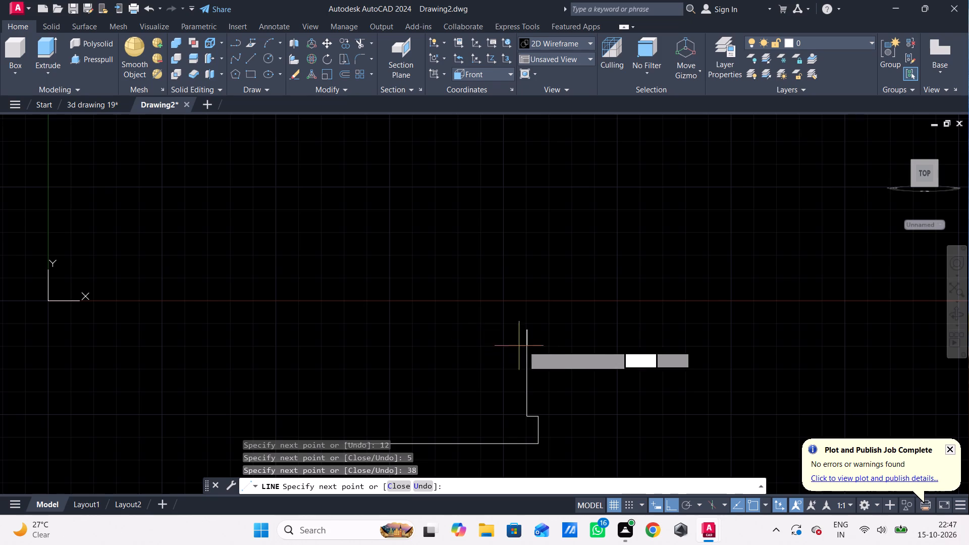
key(5)
key(Return)
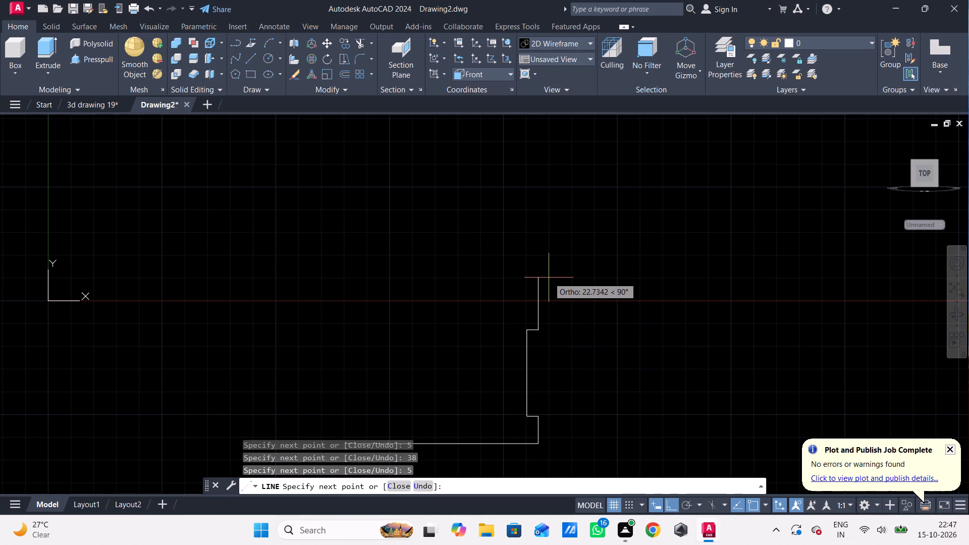
Finish the outer profile with a 12-high edge above the notch, an 85-long top edge leftward, and a left edge down to the starting corner.
text(12)
key(Return)
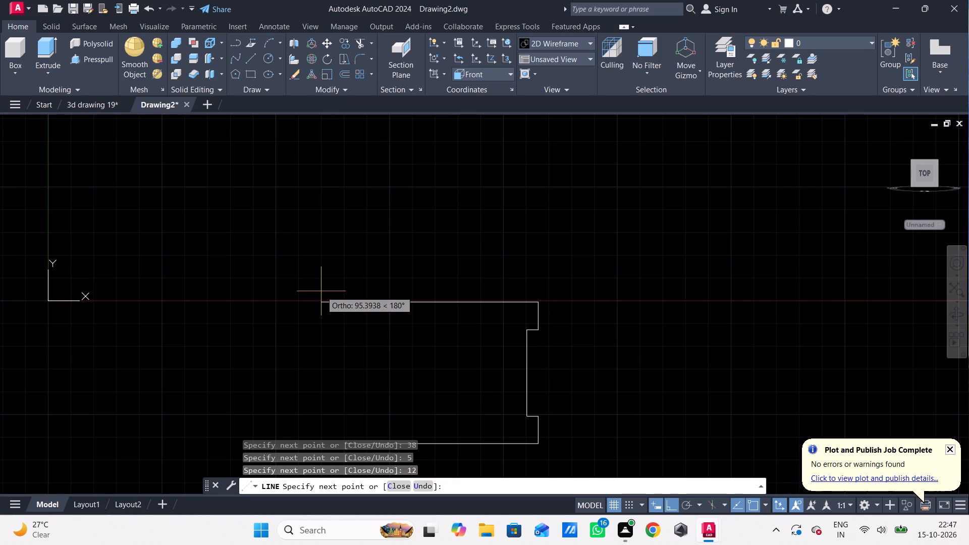
text(85)
key(Return)
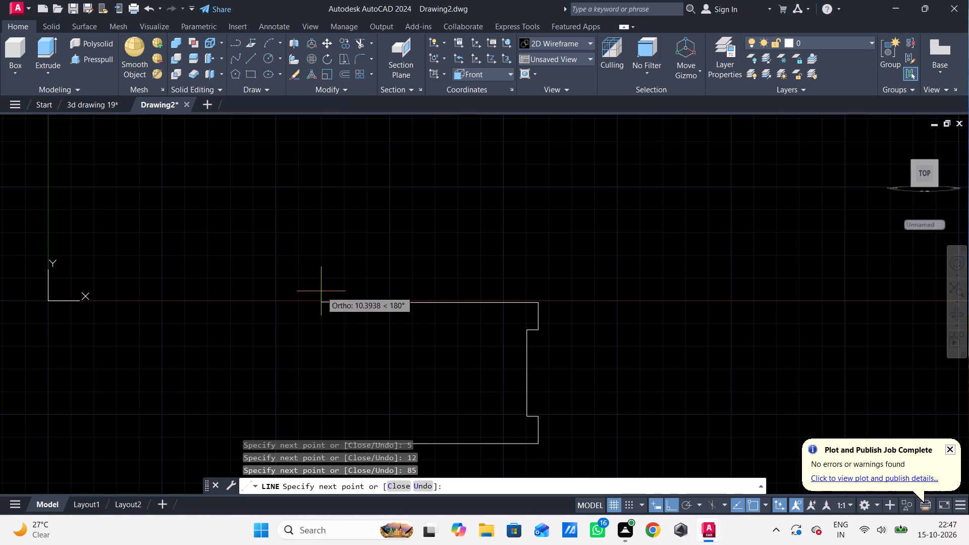
middle_drag(314, 406, 316, 314)
scroll(316, 312, up, 1)
scroll(317, 318, down, 1)
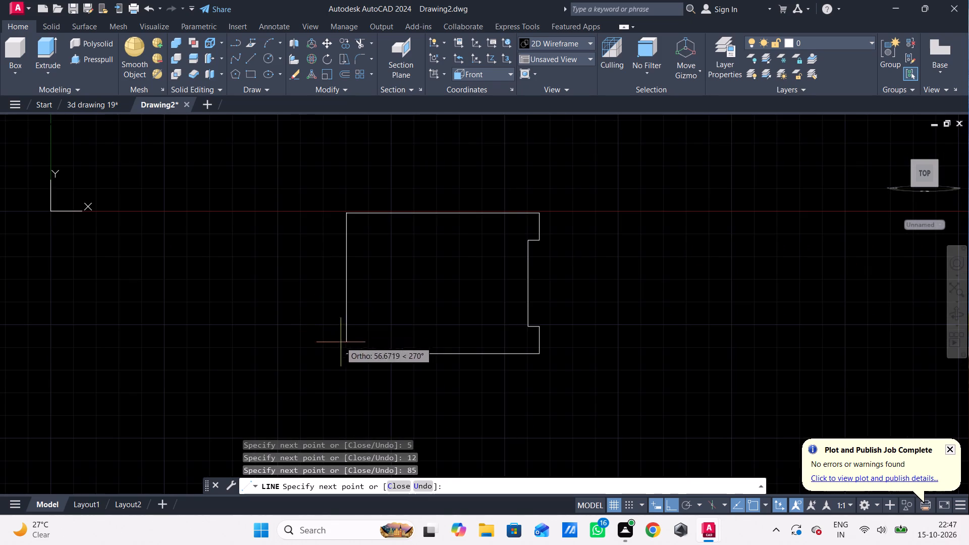
click(345, 352)
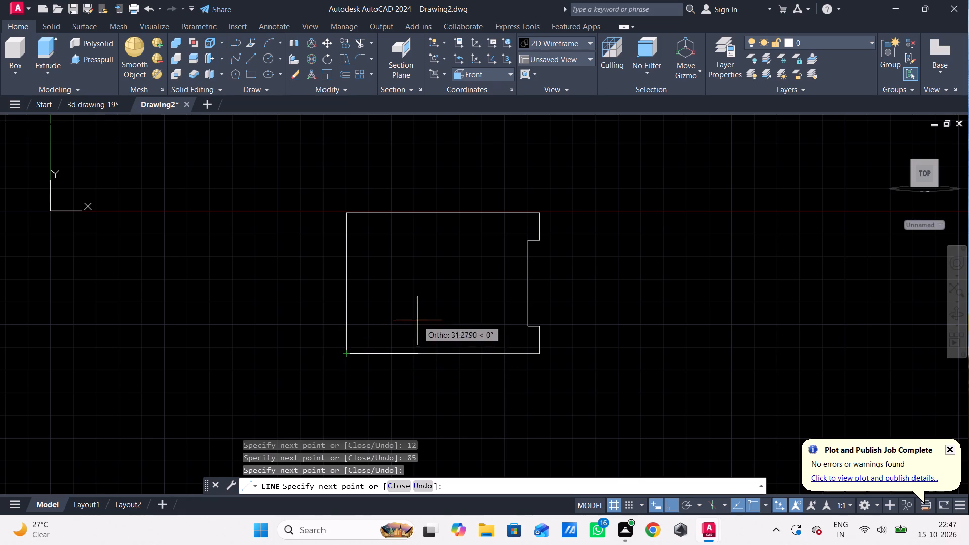
key(Escape)
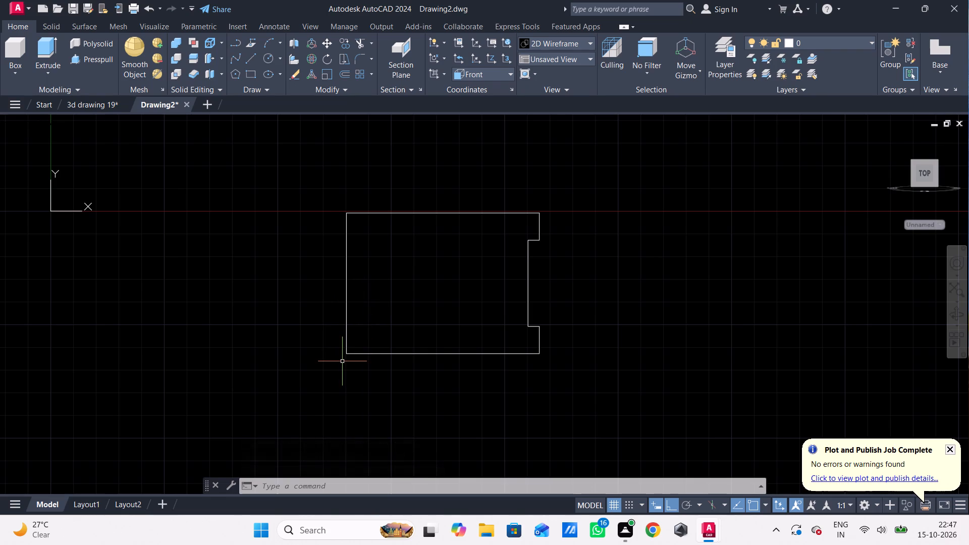
Draw a line 6 up from the profile's lower-left corner to start the inner rectangle.
key(l)
key(Return)
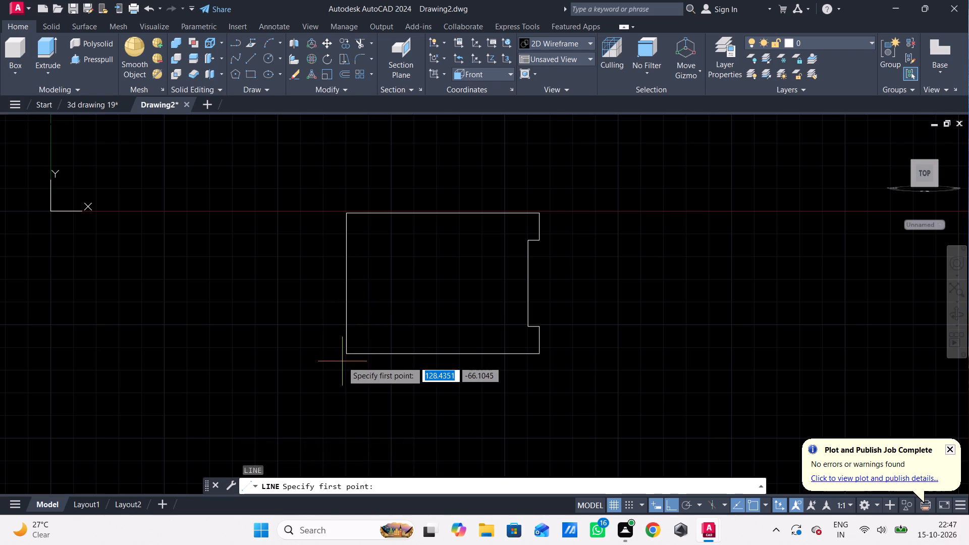
click(348, 355)
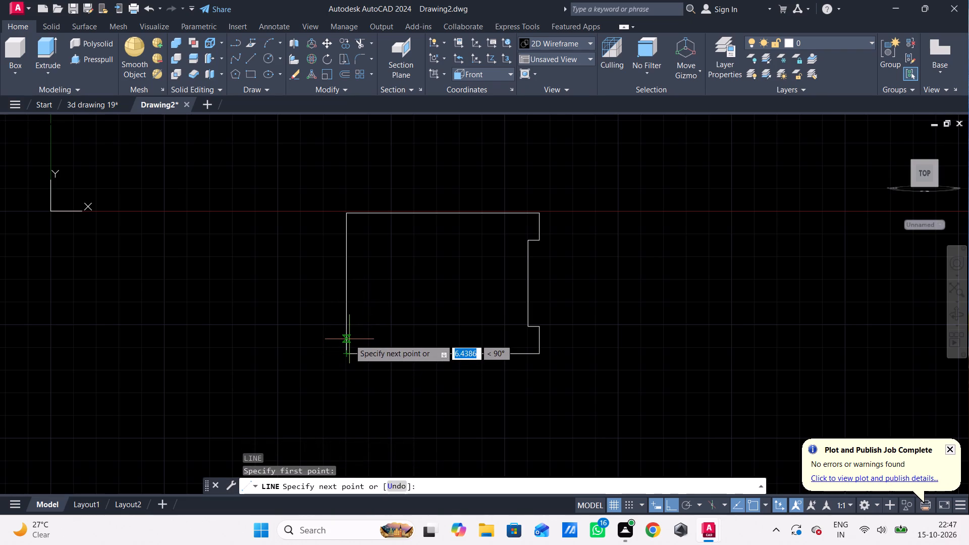
key(6)
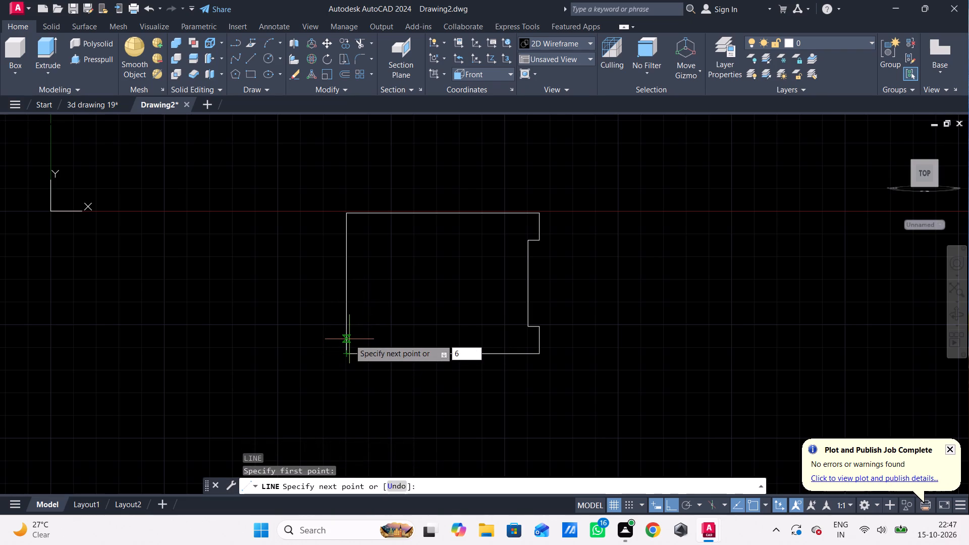
key(Return)
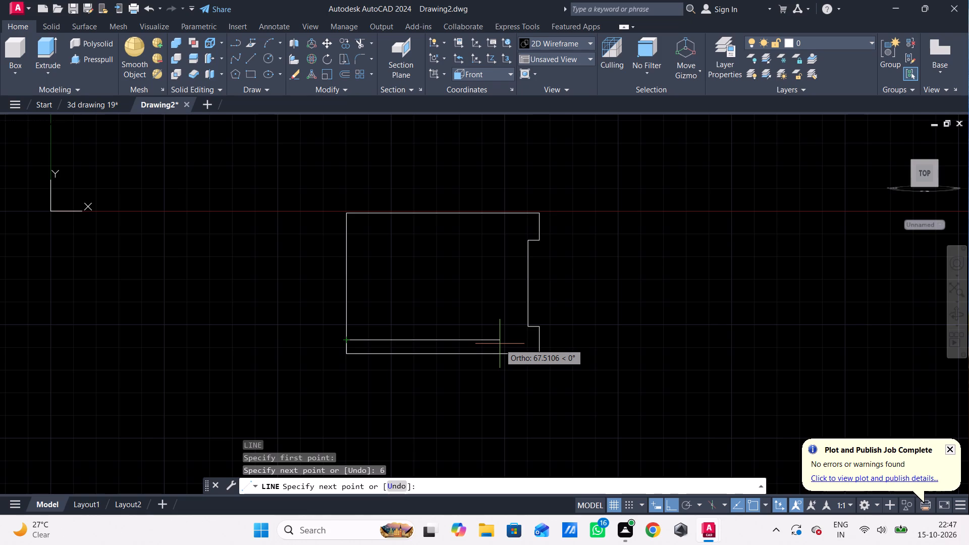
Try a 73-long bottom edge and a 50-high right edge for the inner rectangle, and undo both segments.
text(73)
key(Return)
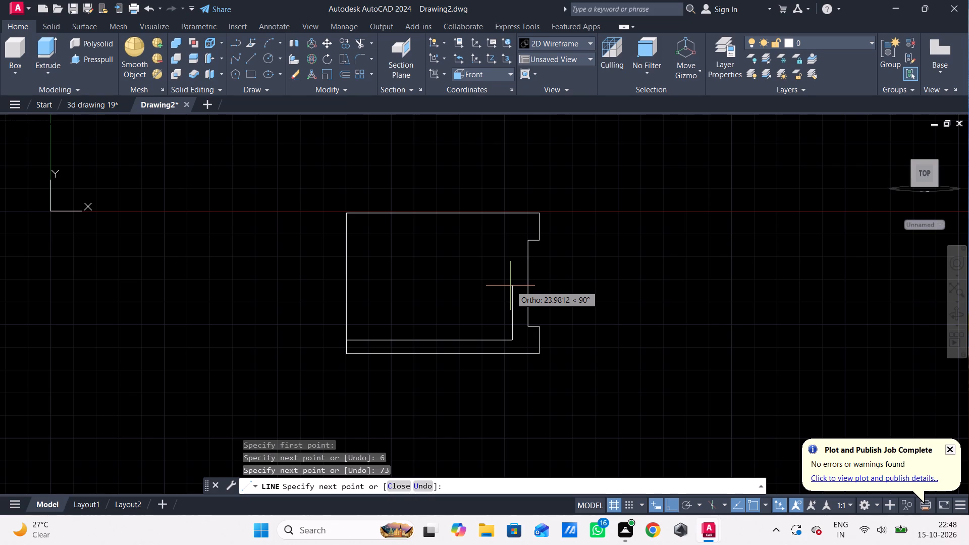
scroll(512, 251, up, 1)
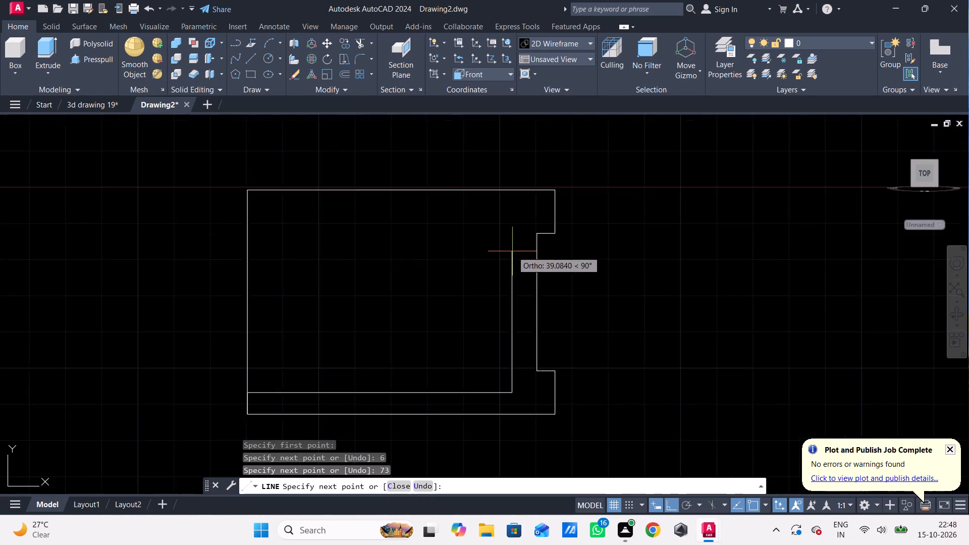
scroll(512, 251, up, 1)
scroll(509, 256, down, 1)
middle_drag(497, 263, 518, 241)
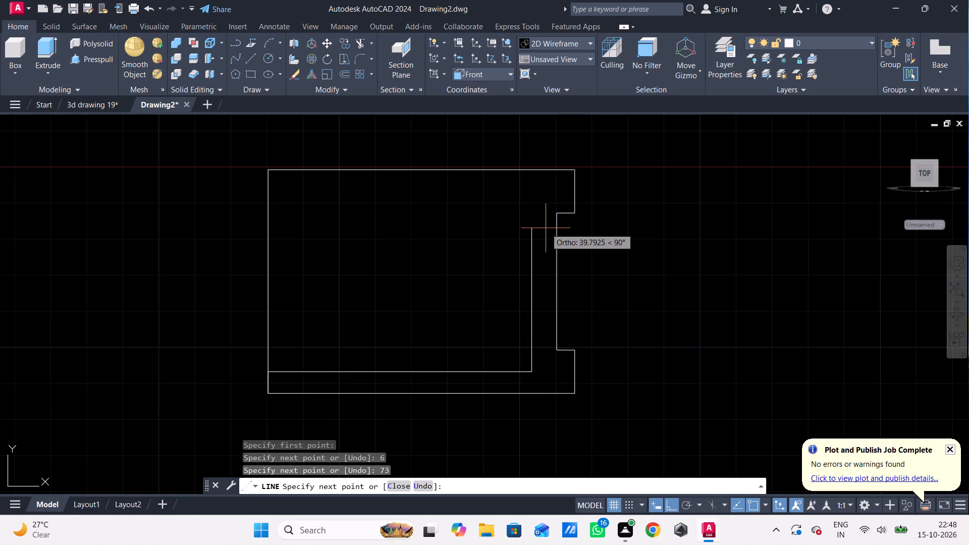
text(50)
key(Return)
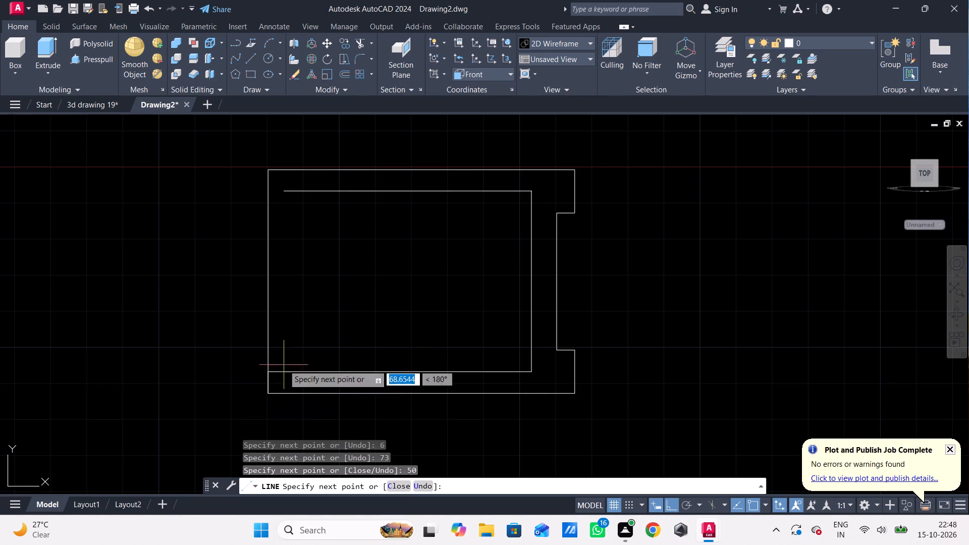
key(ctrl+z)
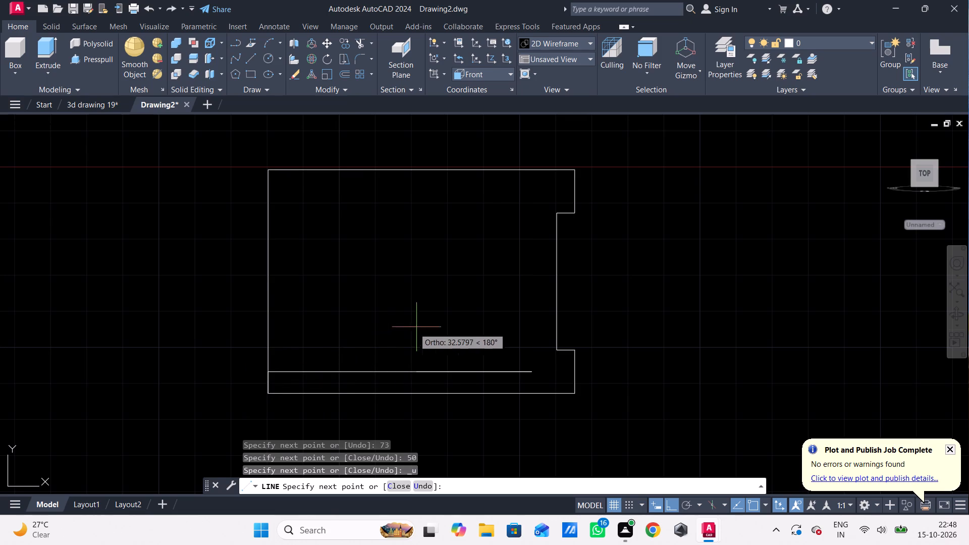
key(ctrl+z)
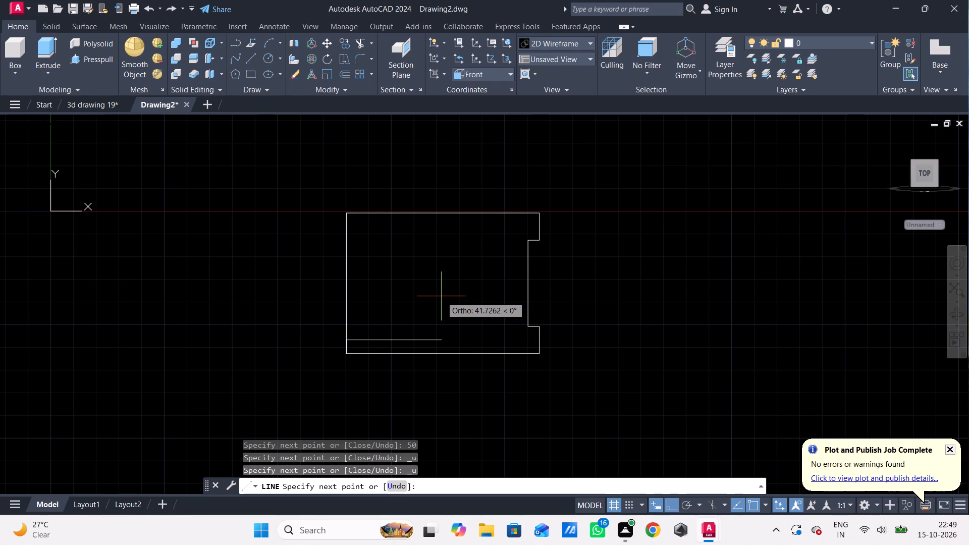
Draw the inner rectangle's bottom edge 68 long to the right and its right edge 50 high.
text(68)
key(Return)
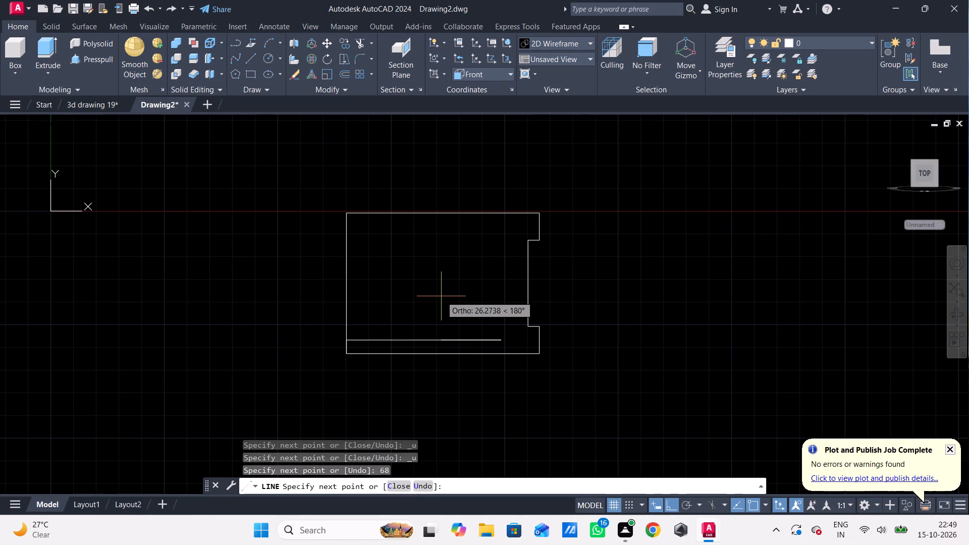
text(50)
key(Return)
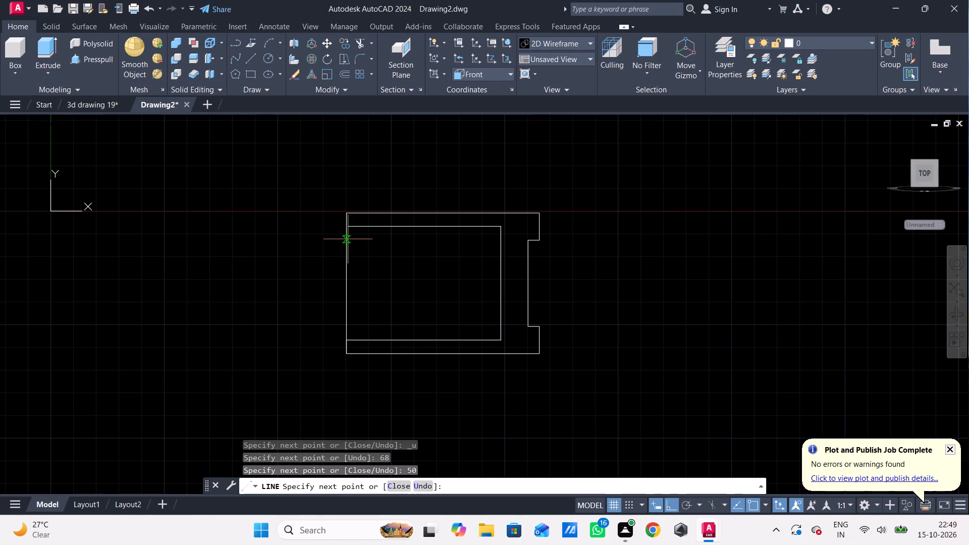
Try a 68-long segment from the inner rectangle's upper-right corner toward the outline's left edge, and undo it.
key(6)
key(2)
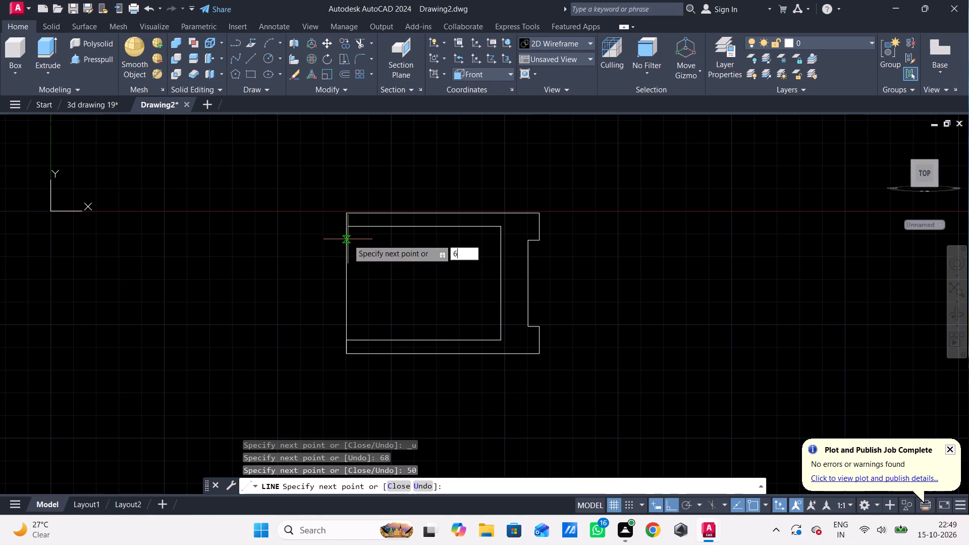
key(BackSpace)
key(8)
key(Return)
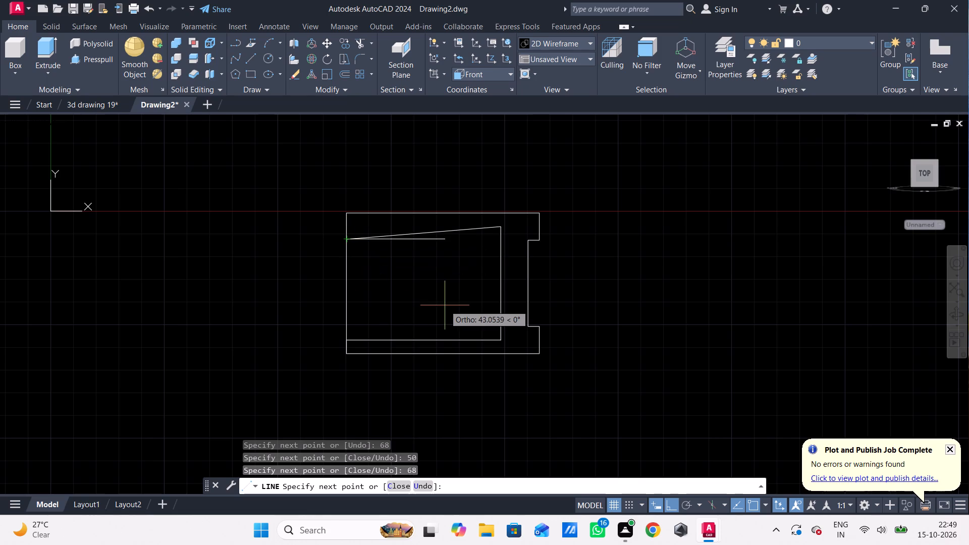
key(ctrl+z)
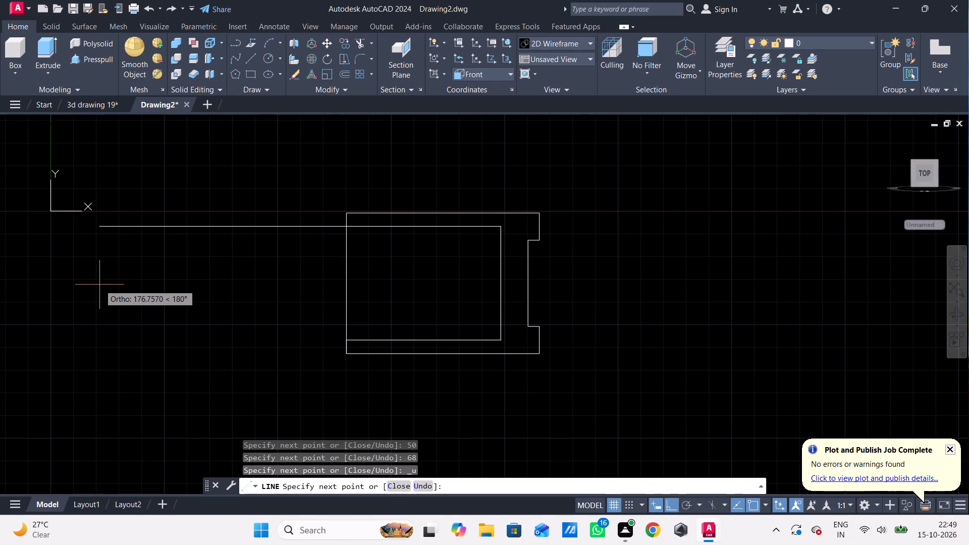
Draw the inner rectangle's top edge 68 long to the left and close its left side down to the bottom edge's start.
text(68)
key(Return)
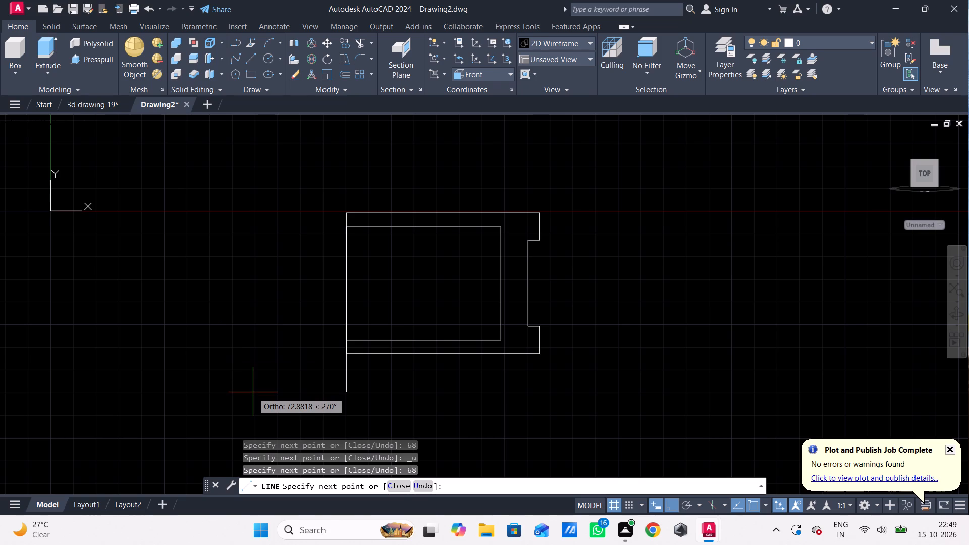
click(348, 337)
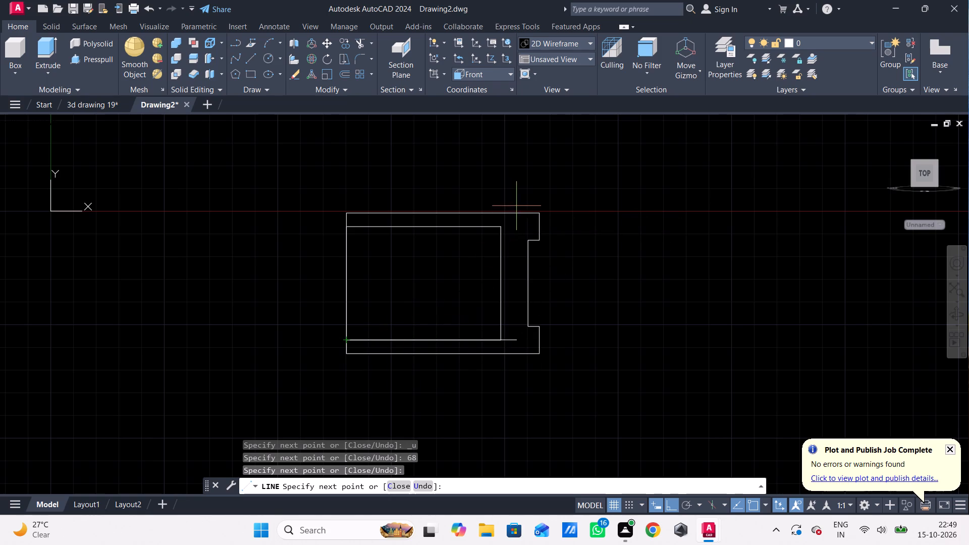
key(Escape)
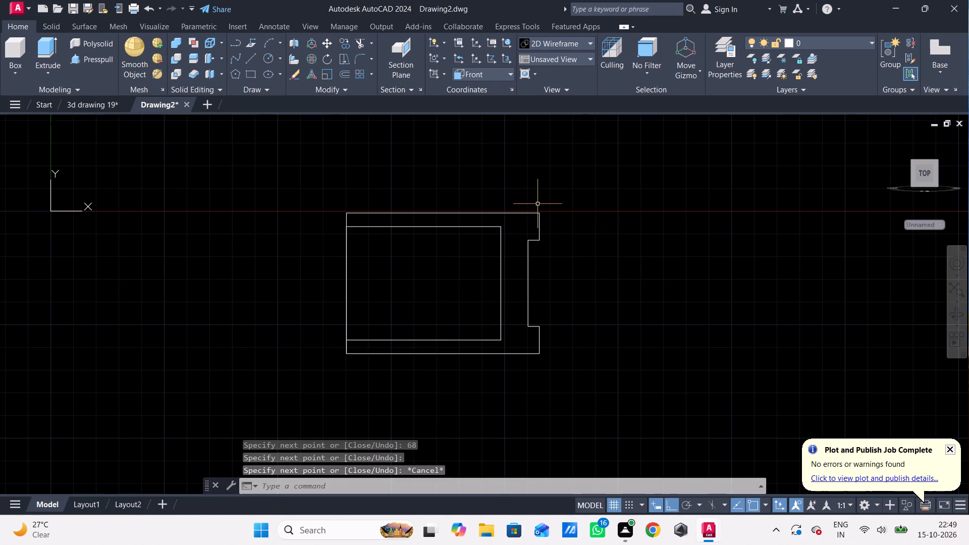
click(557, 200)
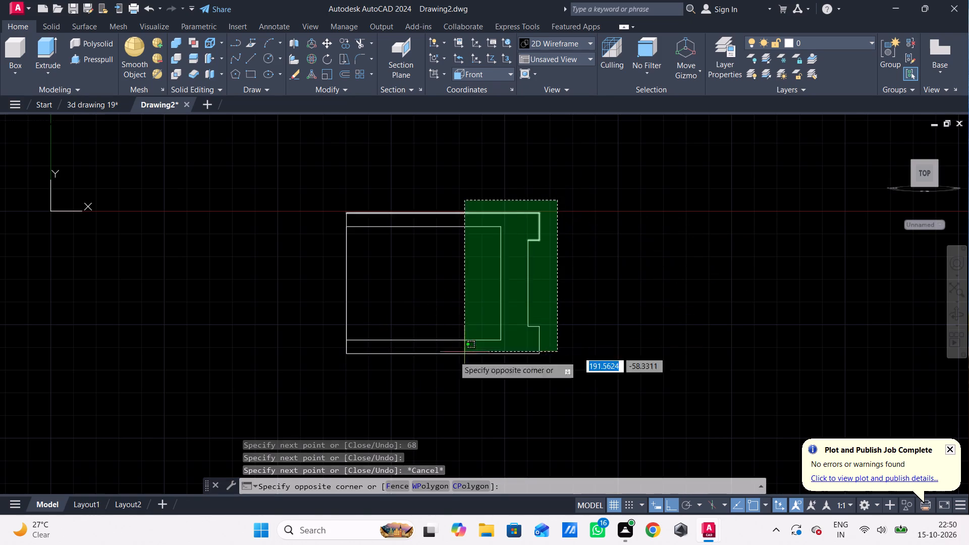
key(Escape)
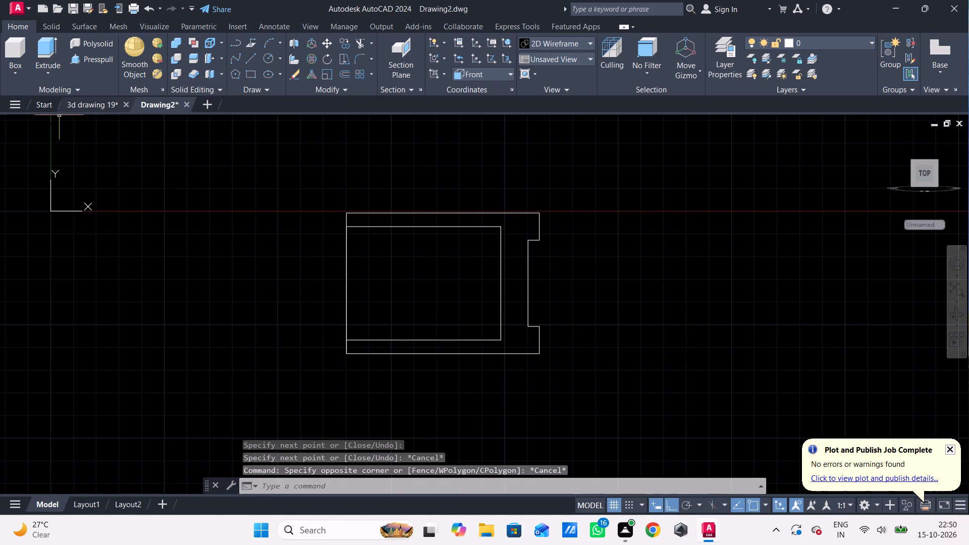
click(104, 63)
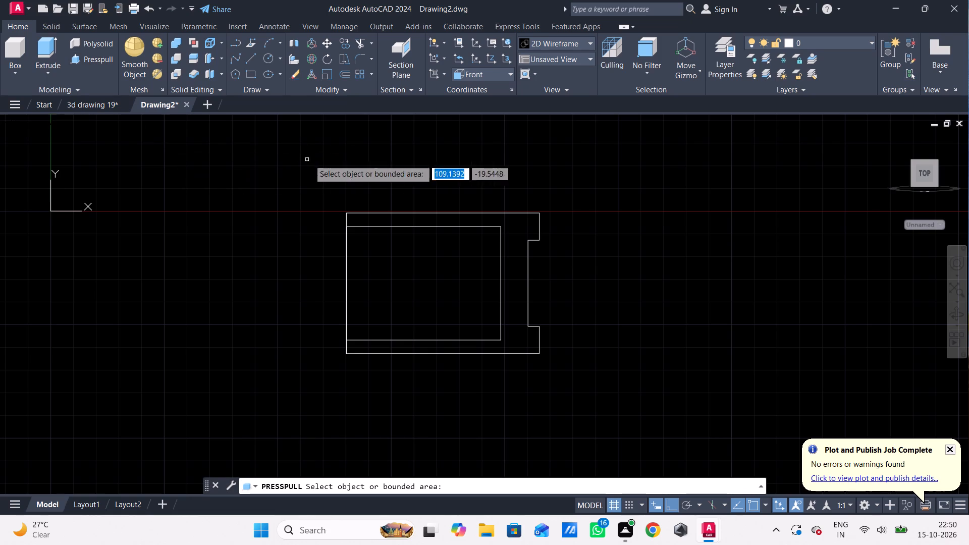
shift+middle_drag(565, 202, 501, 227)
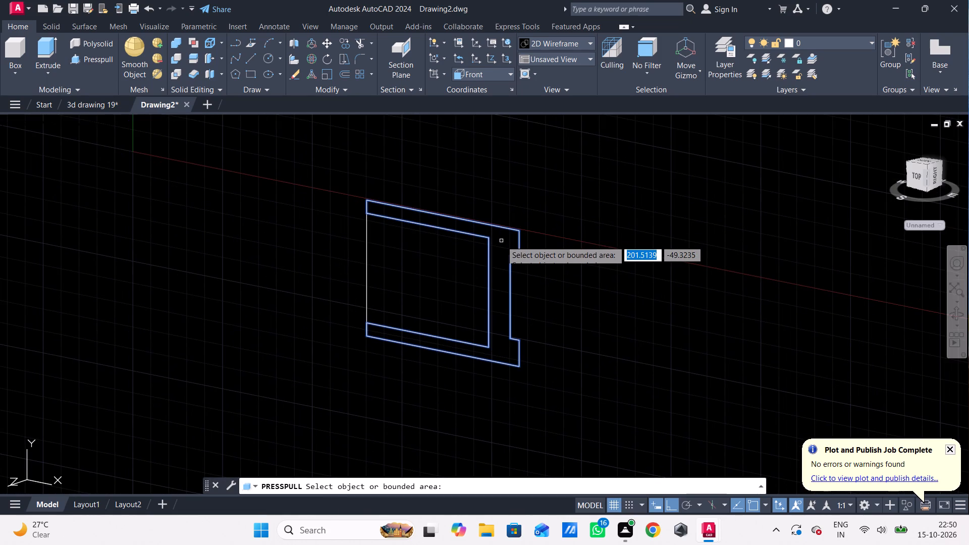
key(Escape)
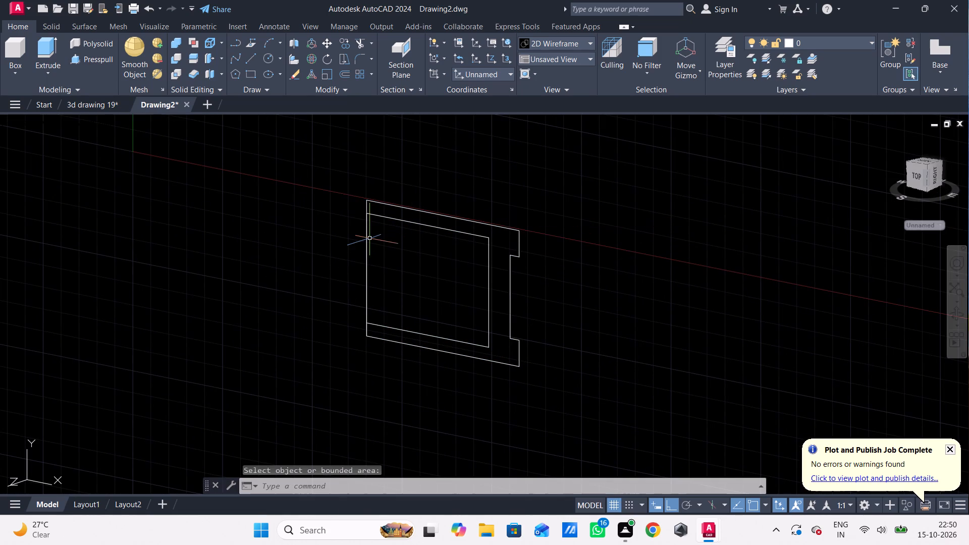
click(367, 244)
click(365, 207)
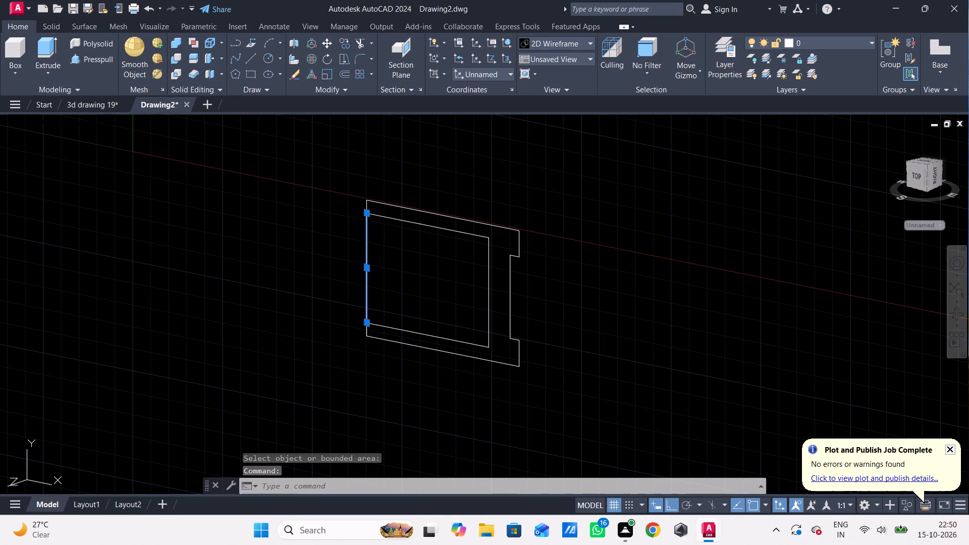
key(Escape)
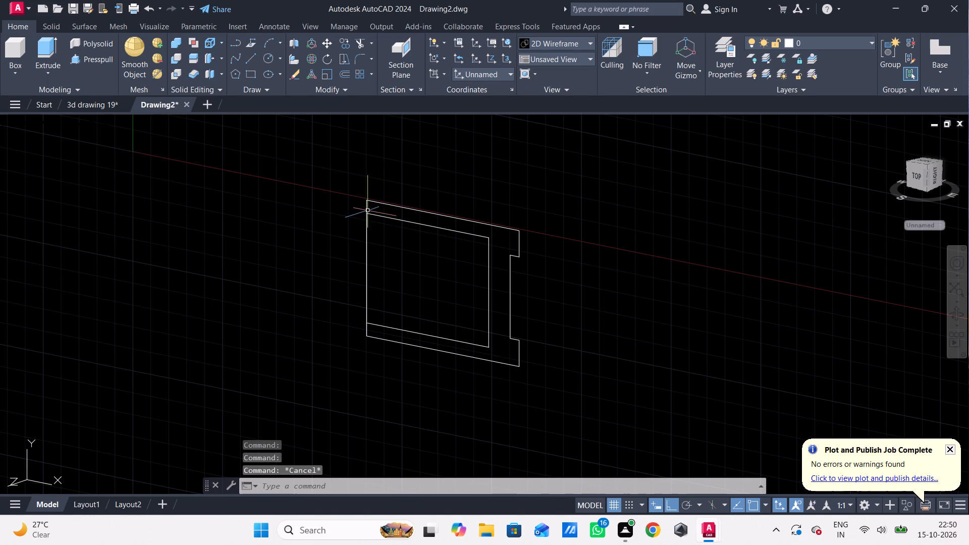
Join all the line segments of the outer notched outline, including its full left edge, into a single polyline.
click(367, 211)
click(397, 202)
click(420, 214)
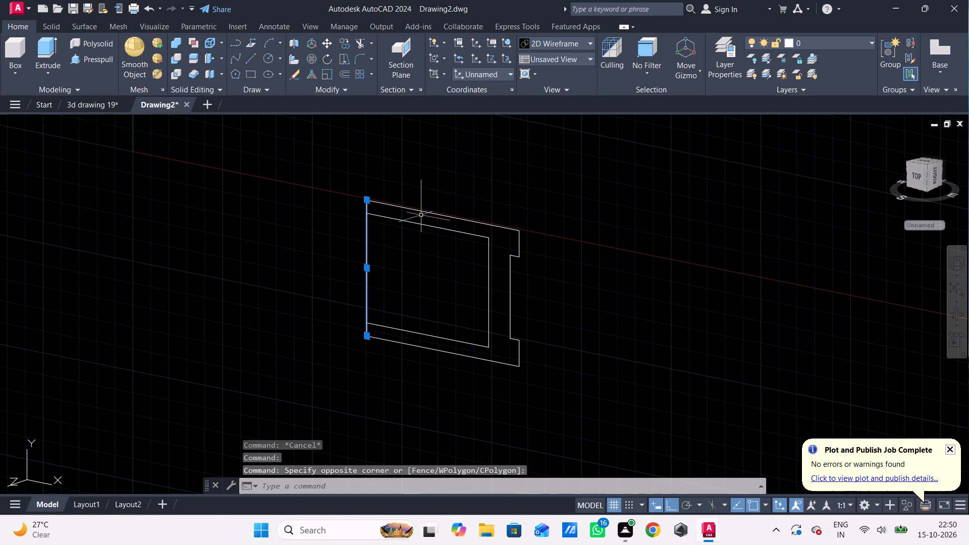
click(510, 210)
click(503, 252)
drag(528, 251, 528, 256)
click(501, 324)
drag(531, 339, 533, 353)
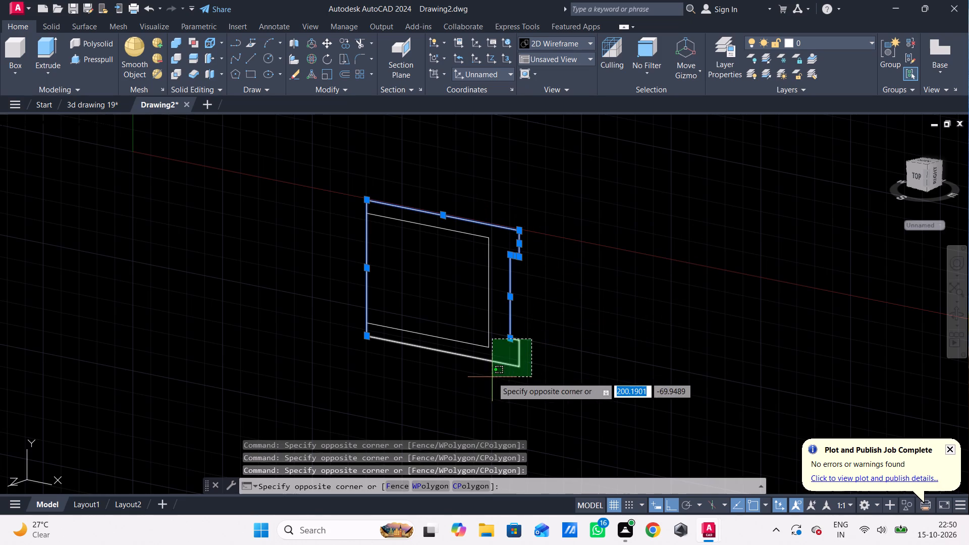
click(489, 377)
key(j)
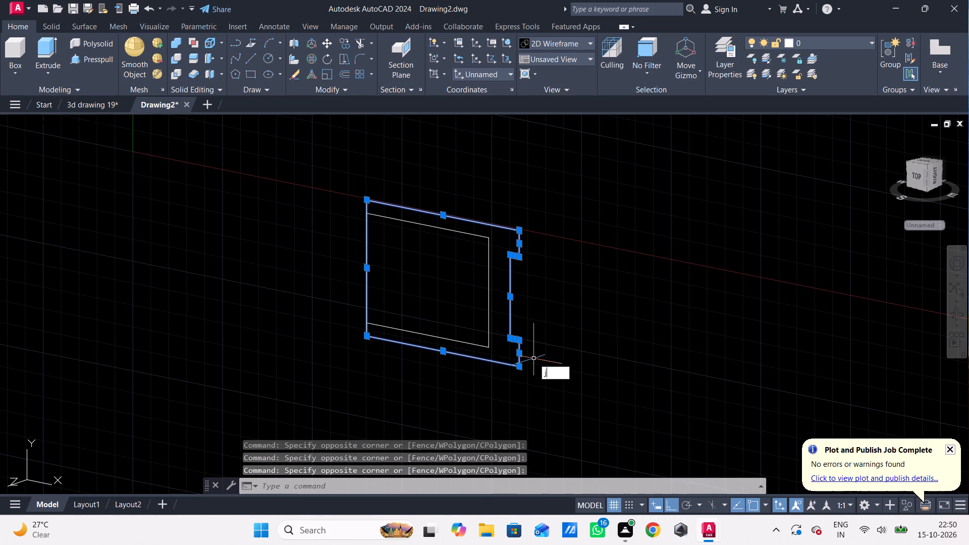
key(Return)
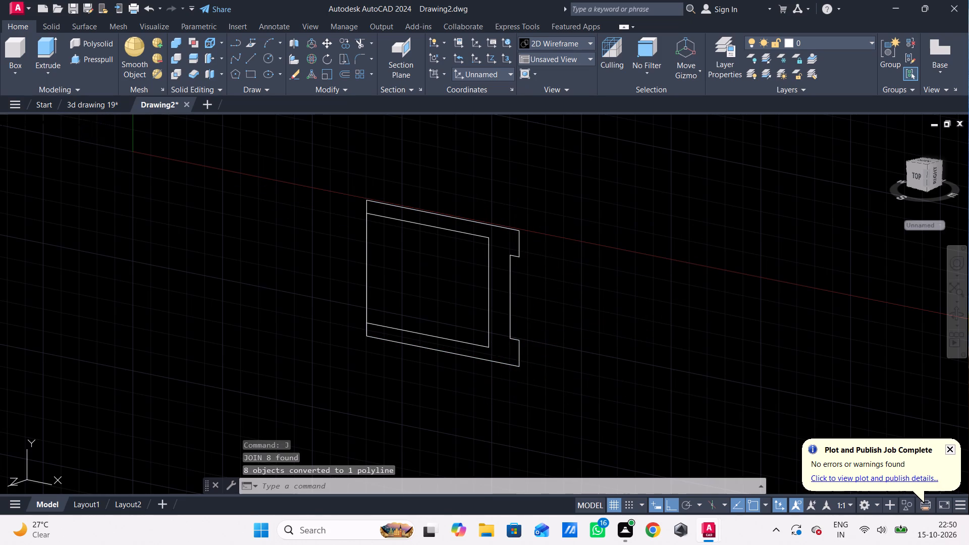
Presspull the bounded area between the notched outline and the inner rectangle into a solid.
click(100, 65)
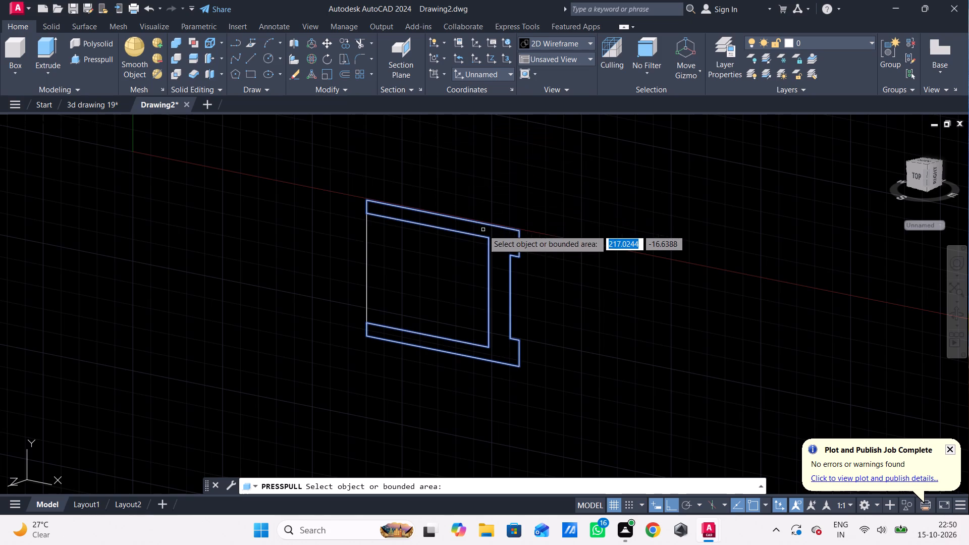
click(483, 230)
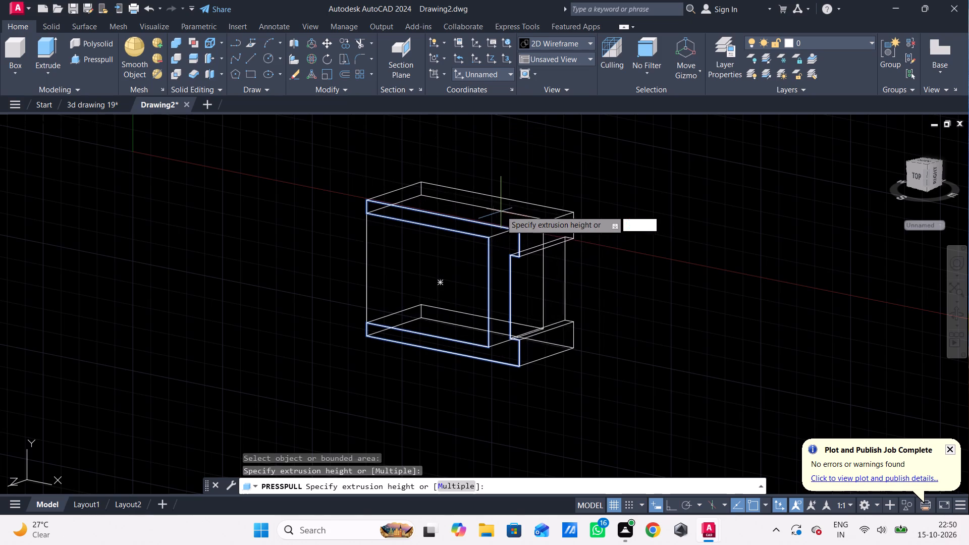
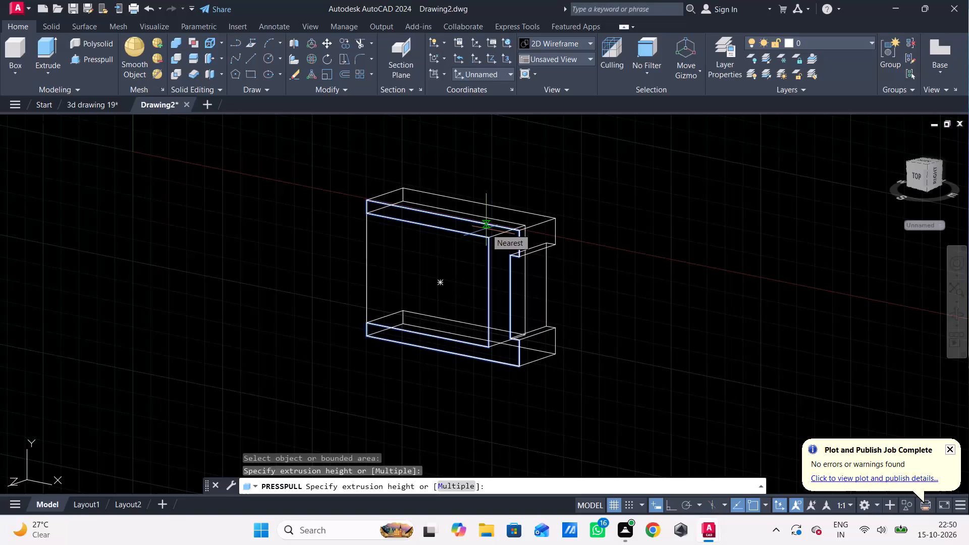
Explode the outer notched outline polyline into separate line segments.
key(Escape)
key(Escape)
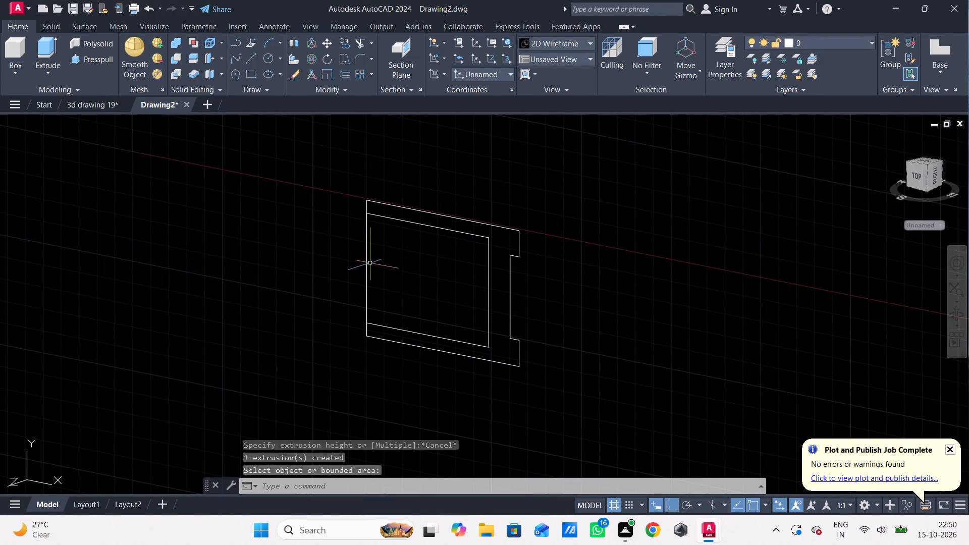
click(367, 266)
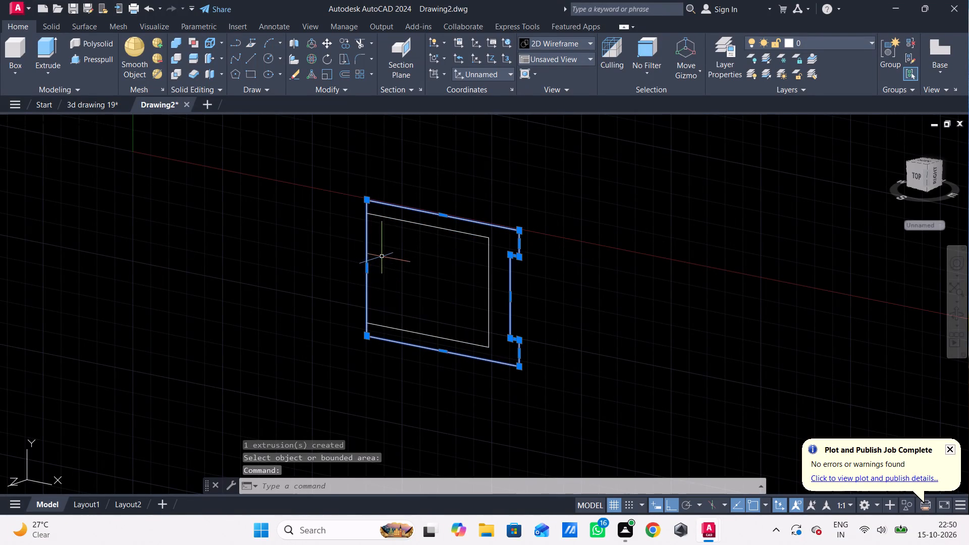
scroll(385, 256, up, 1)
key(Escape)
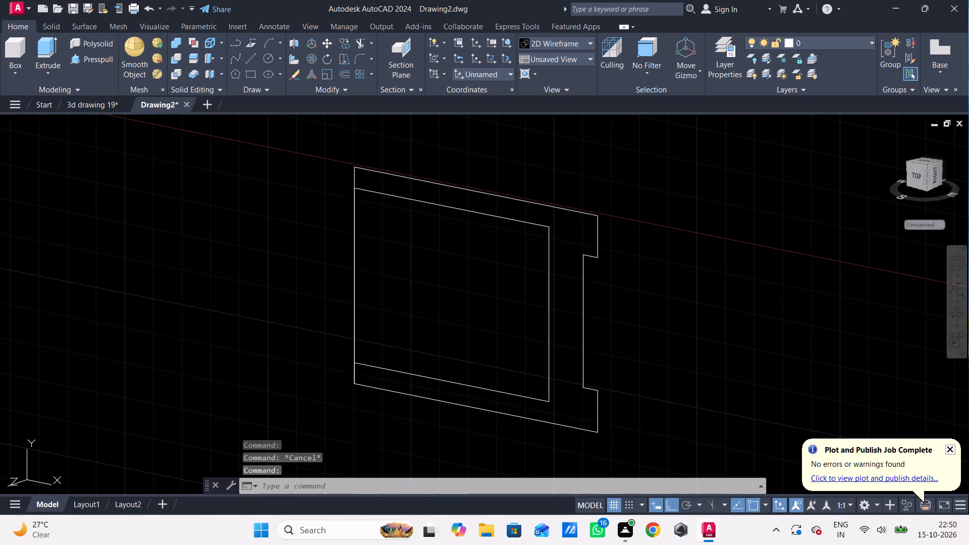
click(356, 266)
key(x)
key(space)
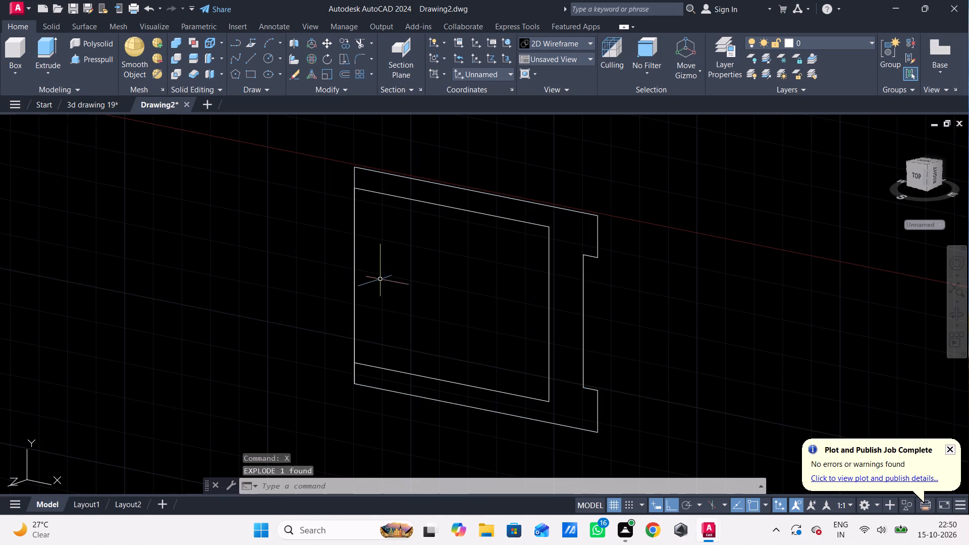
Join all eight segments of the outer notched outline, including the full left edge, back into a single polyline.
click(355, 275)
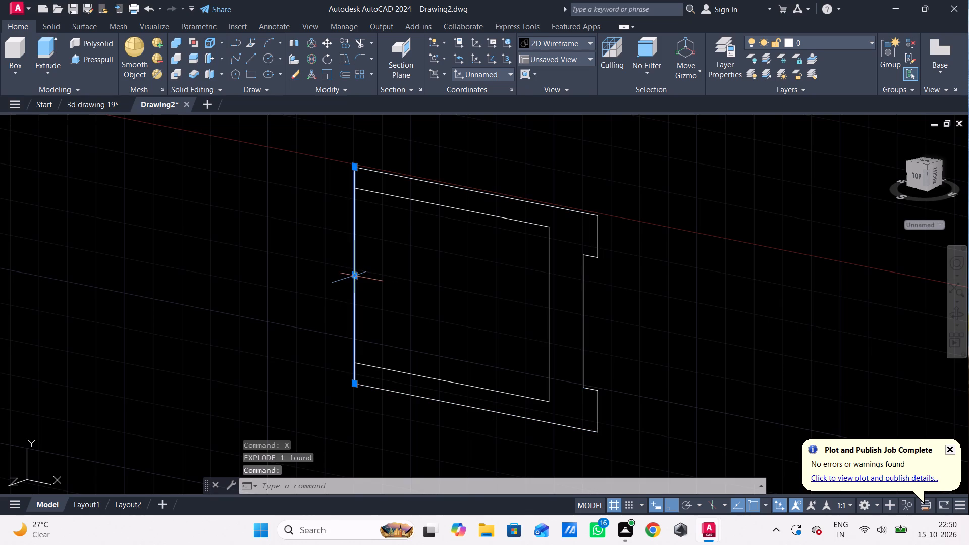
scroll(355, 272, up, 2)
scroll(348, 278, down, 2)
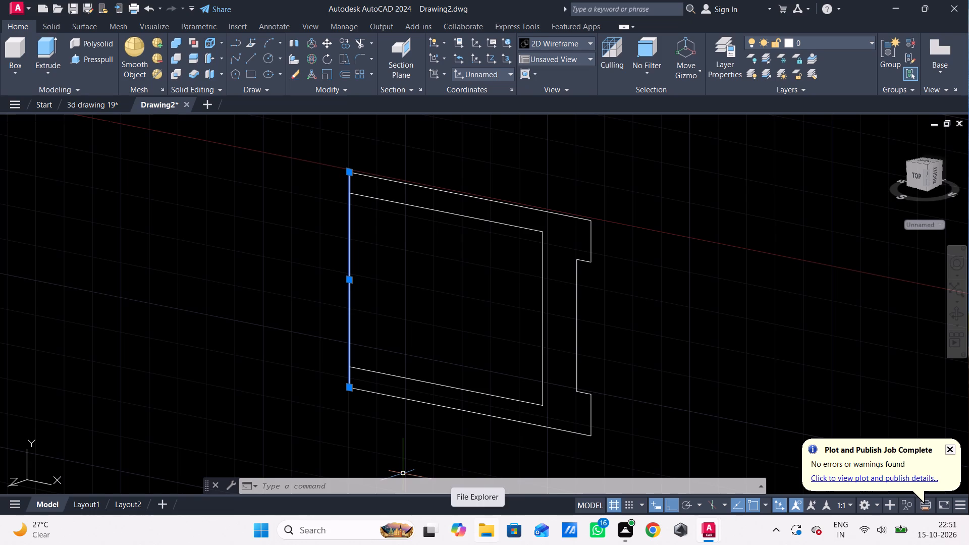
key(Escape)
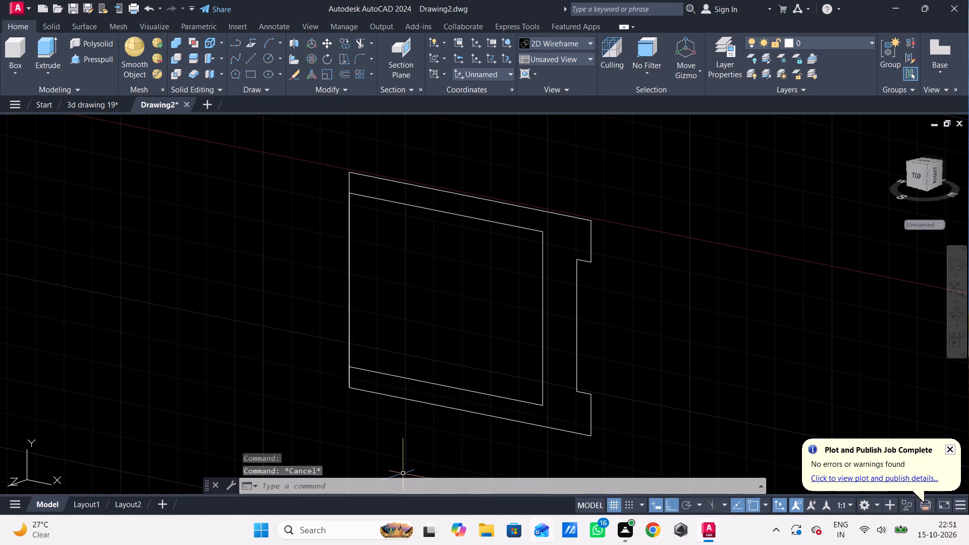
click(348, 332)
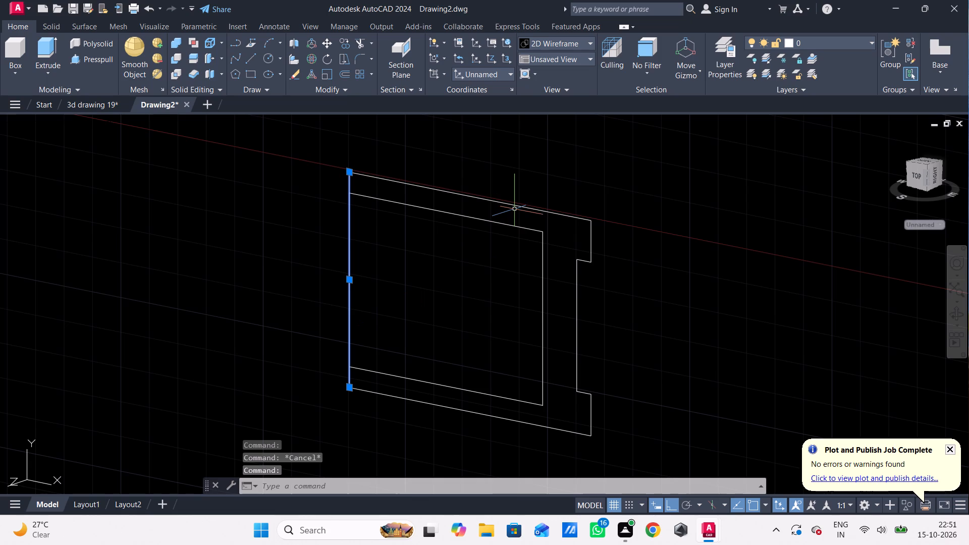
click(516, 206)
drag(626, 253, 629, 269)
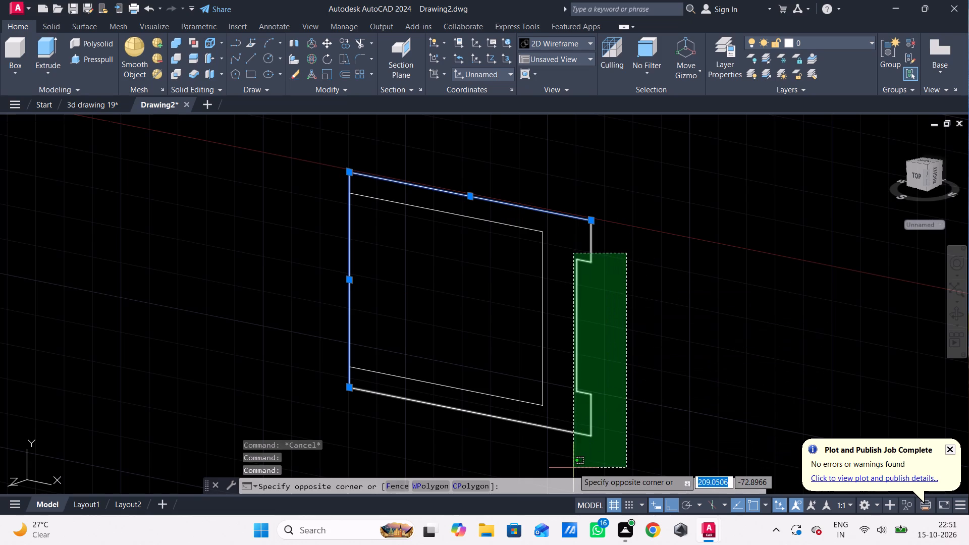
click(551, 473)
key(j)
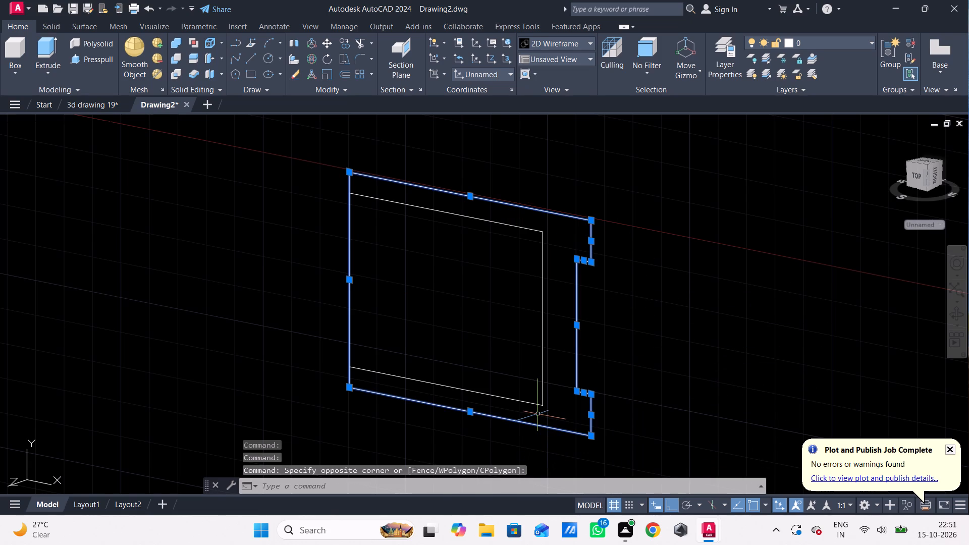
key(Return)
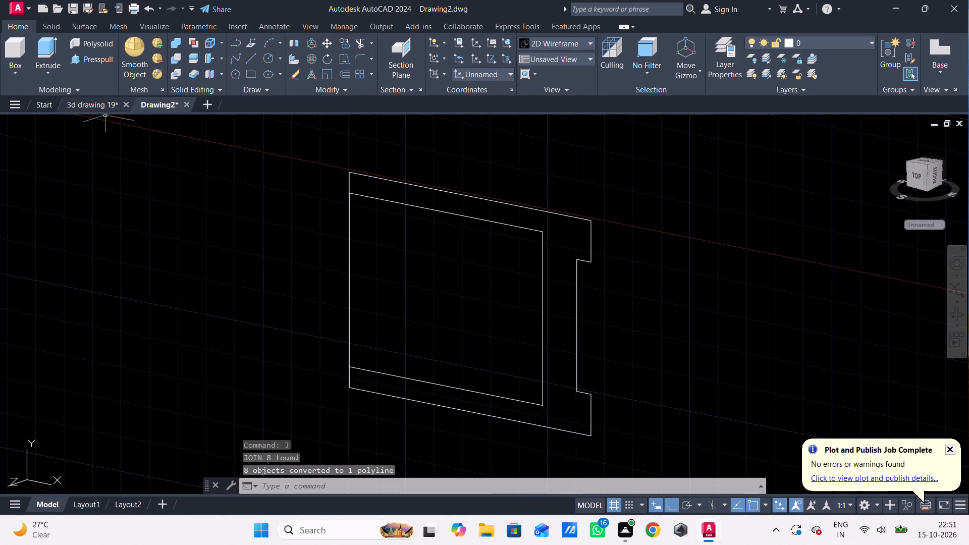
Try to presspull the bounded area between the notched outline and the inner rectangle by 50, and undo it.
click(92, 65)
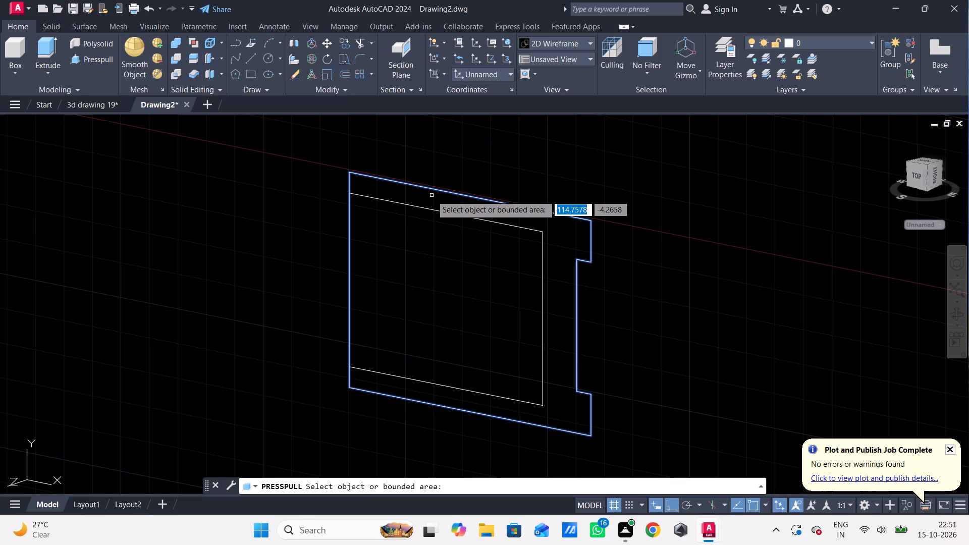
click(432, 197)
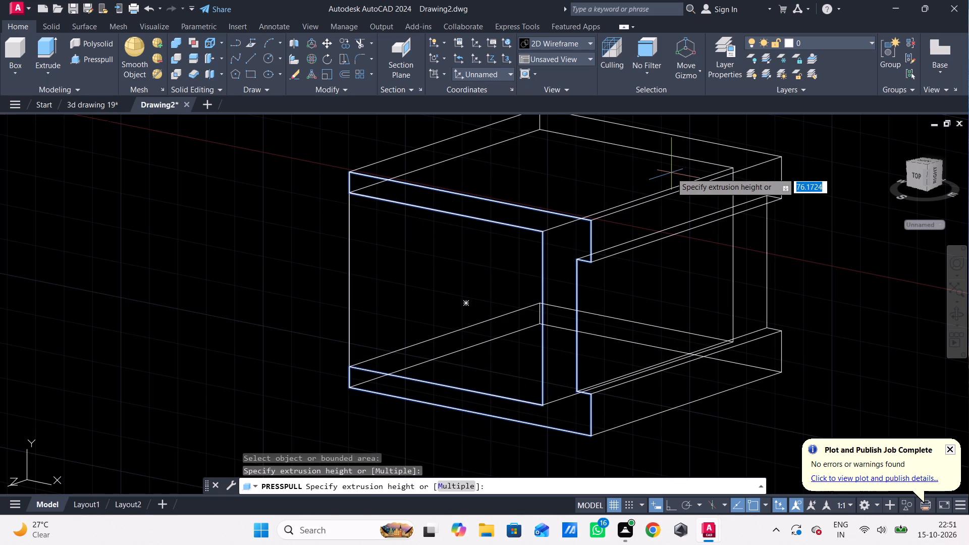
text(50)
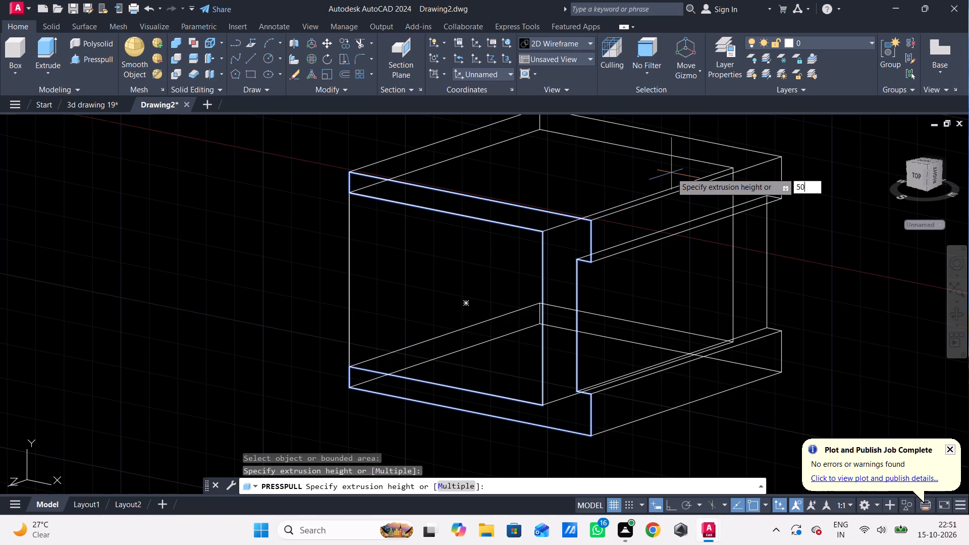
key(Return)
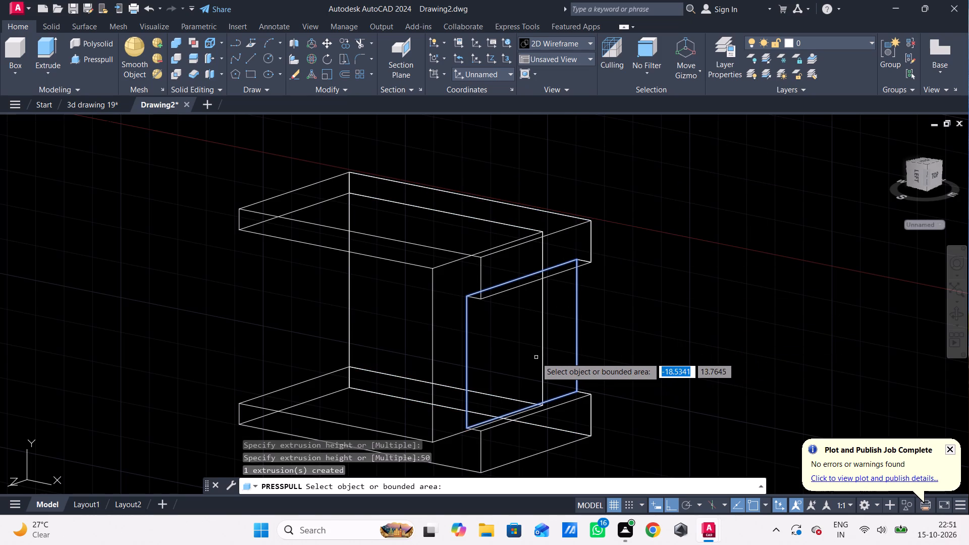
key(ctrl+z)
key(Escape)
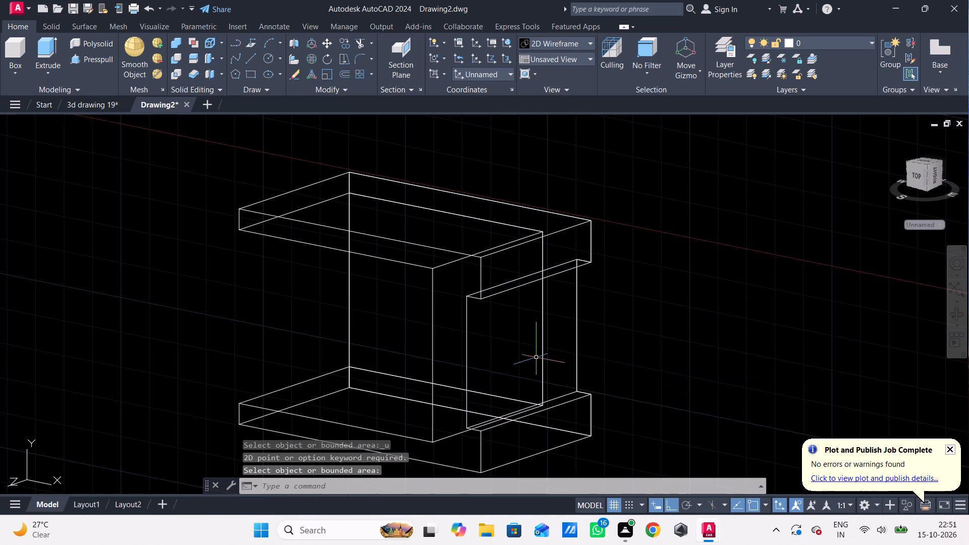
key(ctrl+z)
Presspull the whole outer notched outline by -50 into a solid block.
click(80, 58)
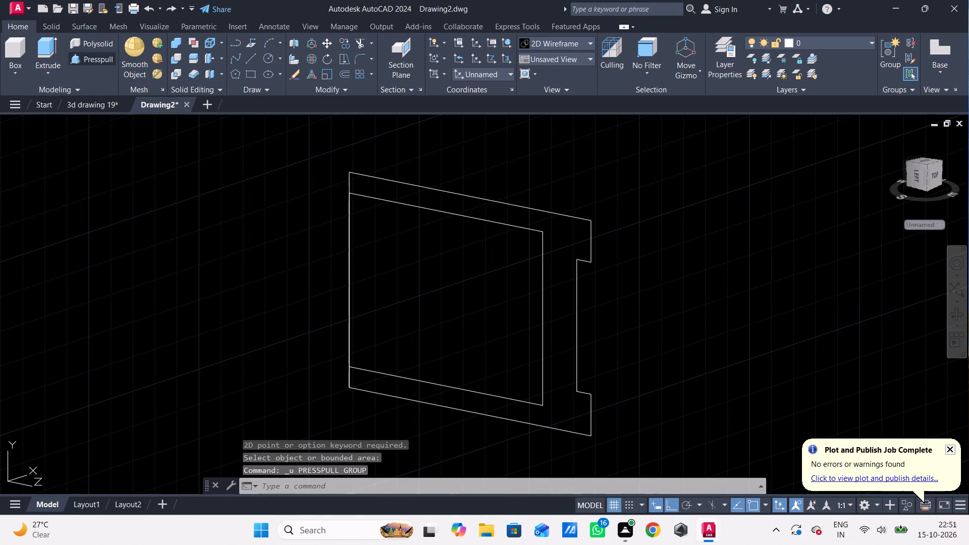
click(384, 191)
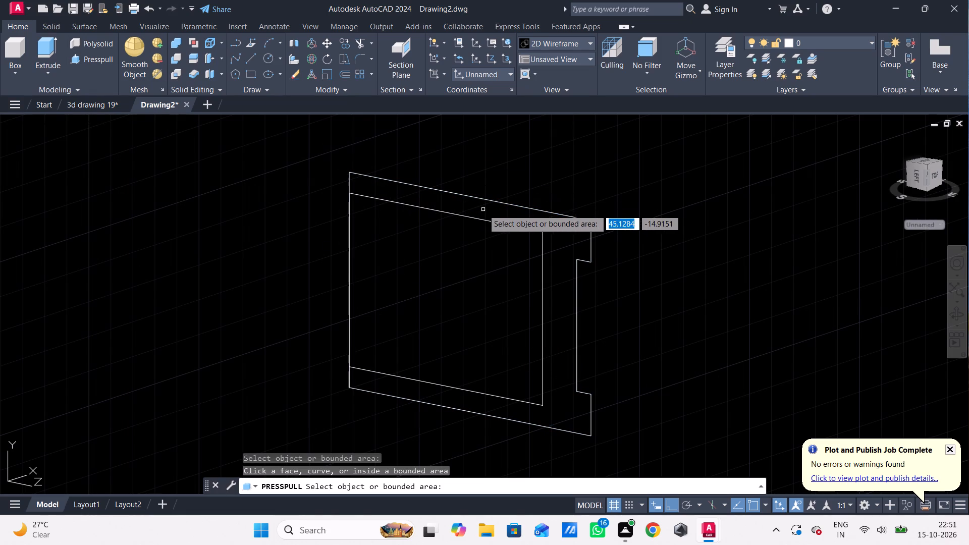
click(523, 207)
text(-50)
key(Return)
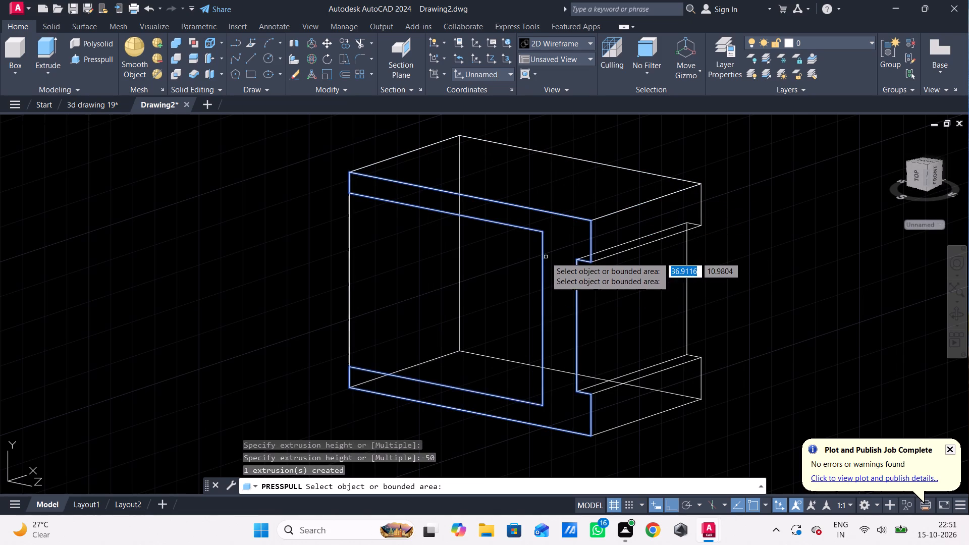
Presspull the inner rectangle's area on the front face by -6 to cut a recess into the block.
click(517, 240)
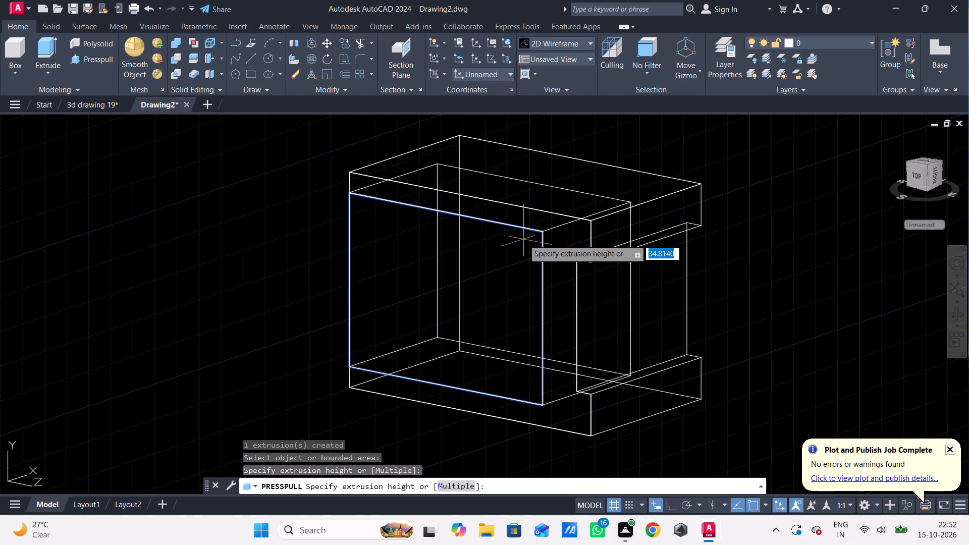
text(-6)
key(Return)
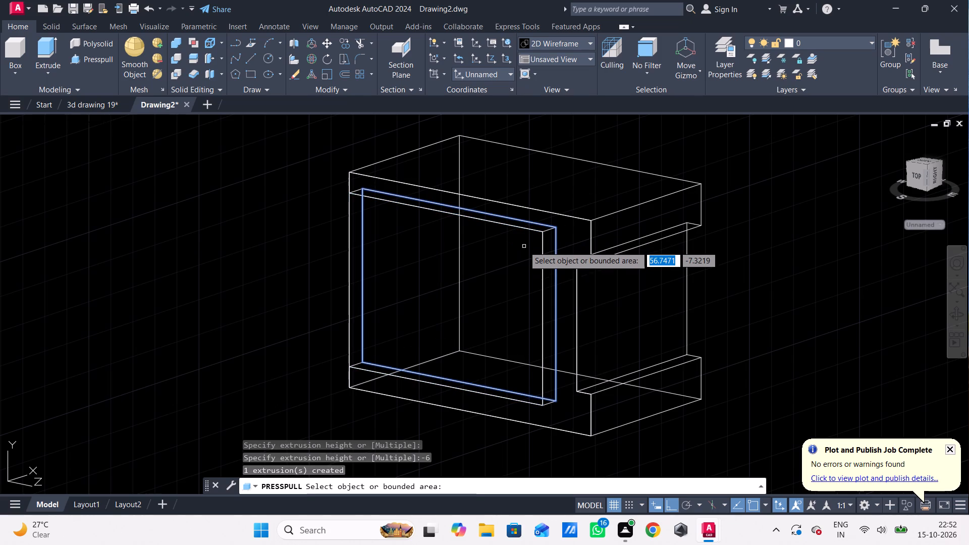
key(Escape)
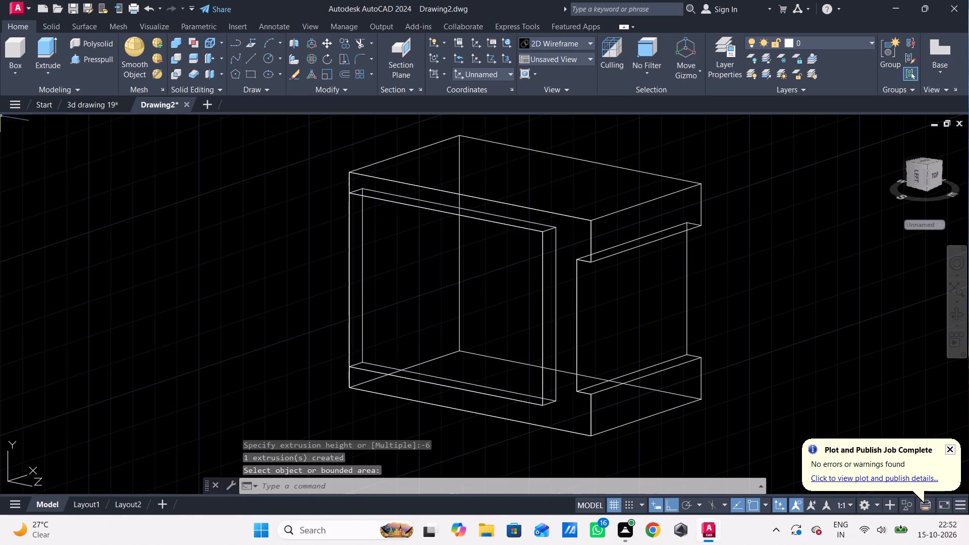
Change the visual style to Shades of Gray and inspect the recessed block.
click(83, 123)
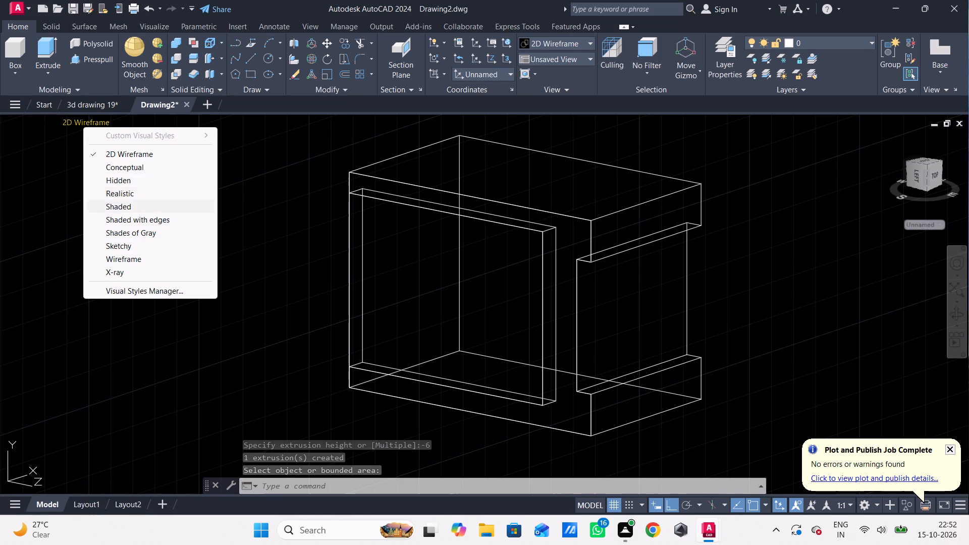
click(115, 233)
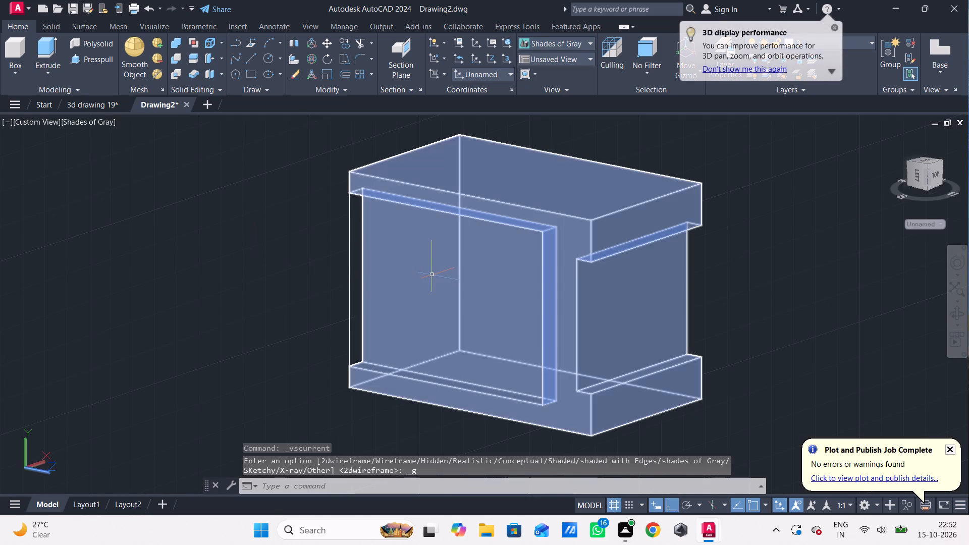
shift+middle_drag(373, 315, 404, 326)
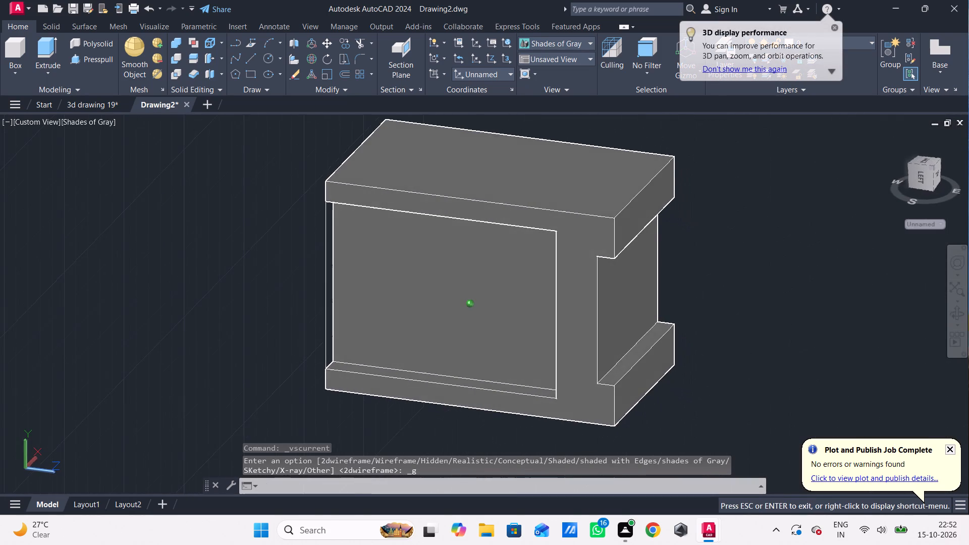
shift+middle_drag(404, 326, 378, 315)
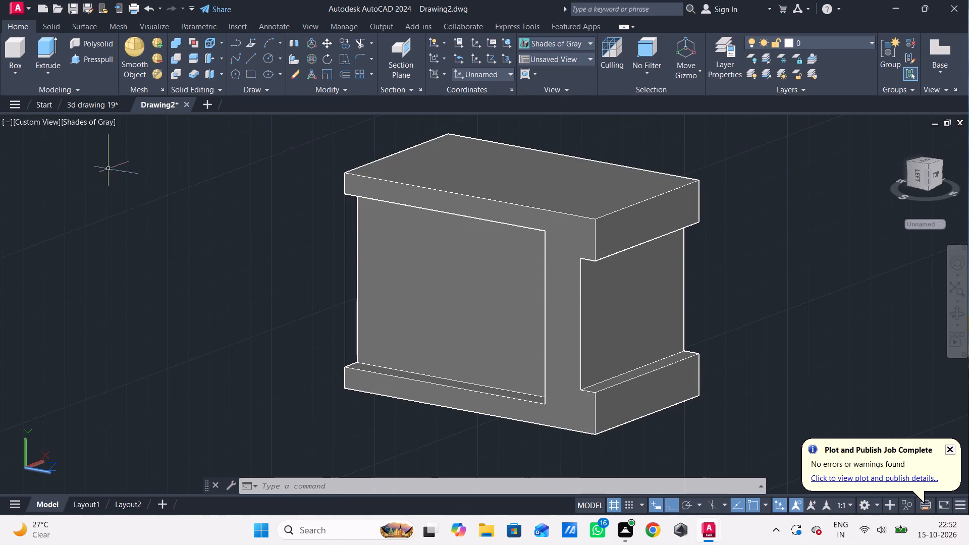
In the front view, draw a circle of radius 11 in the empty space to the left of the block.
click(34, 125)
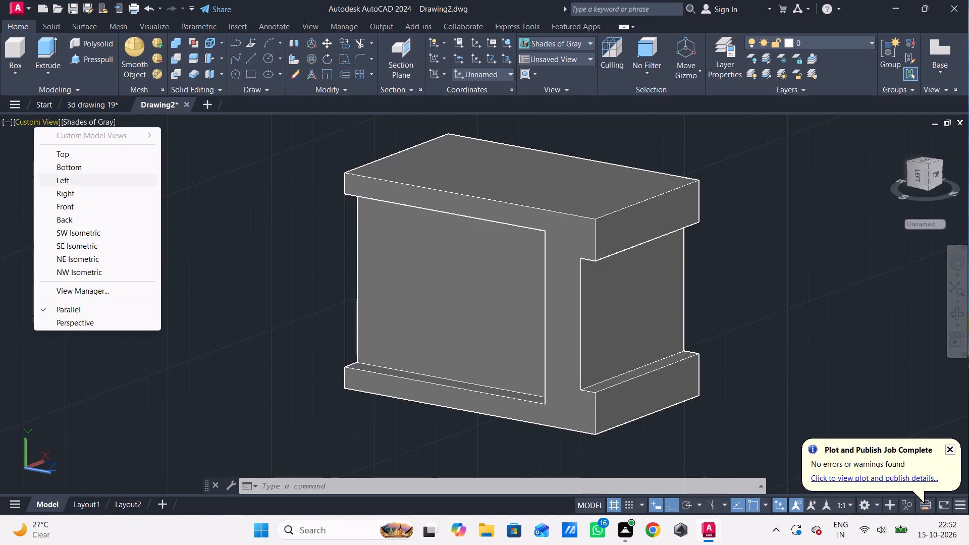
click(69, 209)
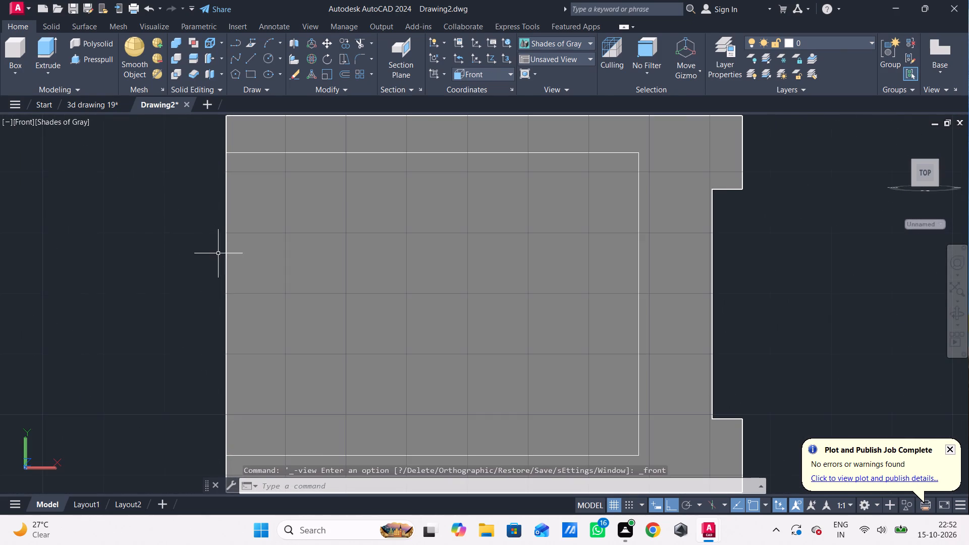
scroll(219, 254, down, 1)
middle_drag(221, 259, 425, 266)
scroll(428, 259, down, 1)
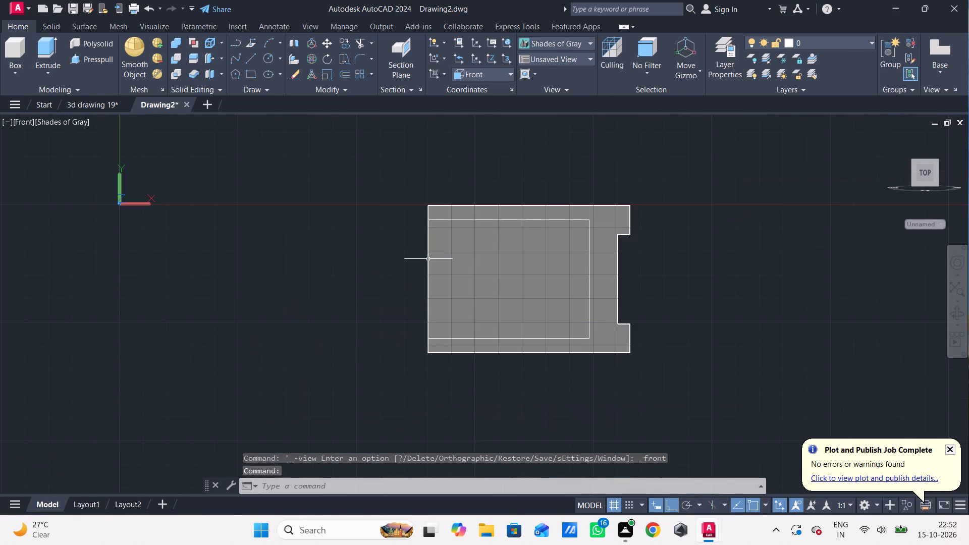
middle_drag(428, 262, 453, 263)
key(c)
key(space)
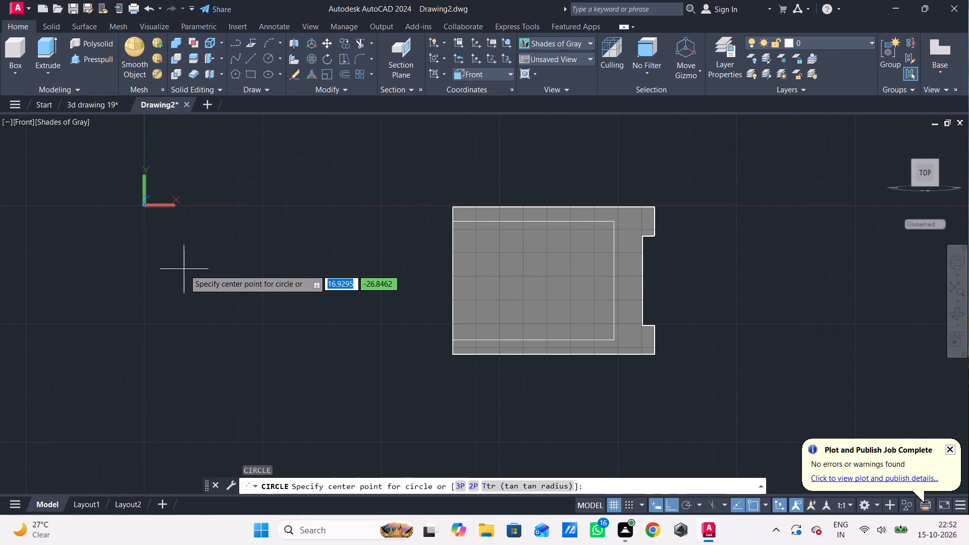
click(206, 307)
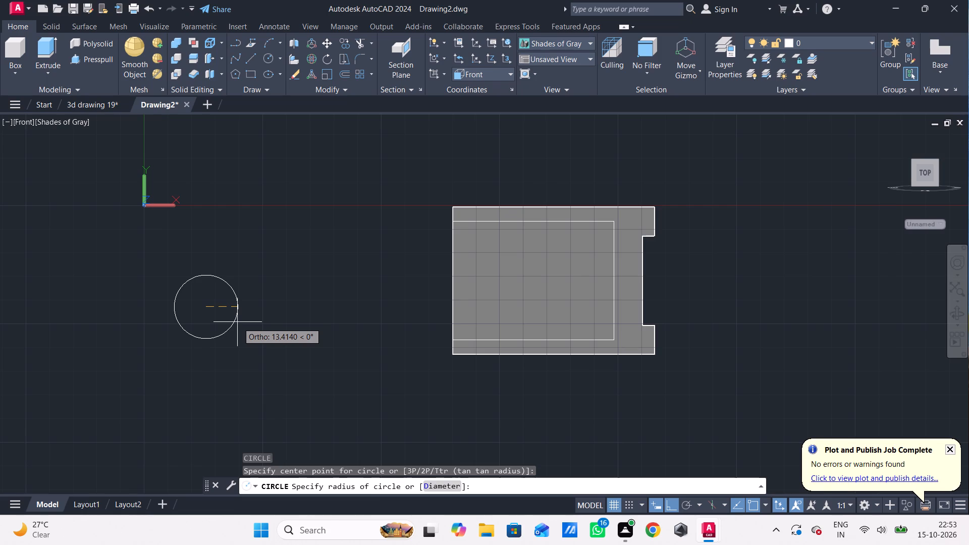
text(11)
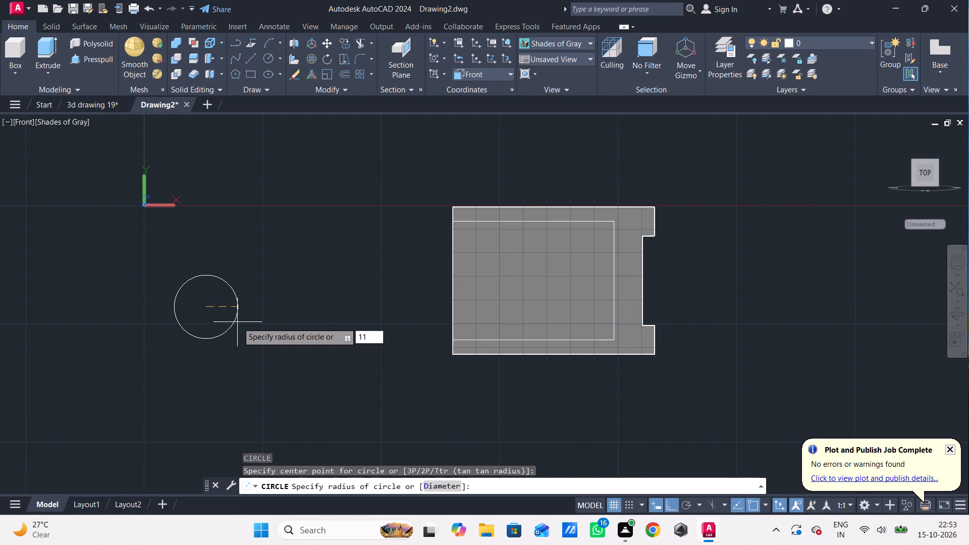
key(Return)
Draw a circle of radius 22 concentric with the radius 11 circle.
key(space)
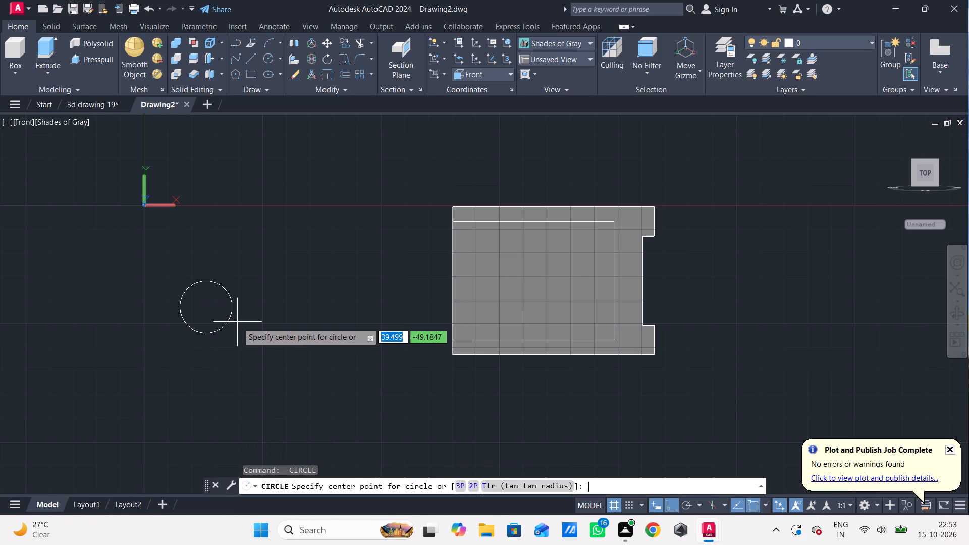
click(206, 313)
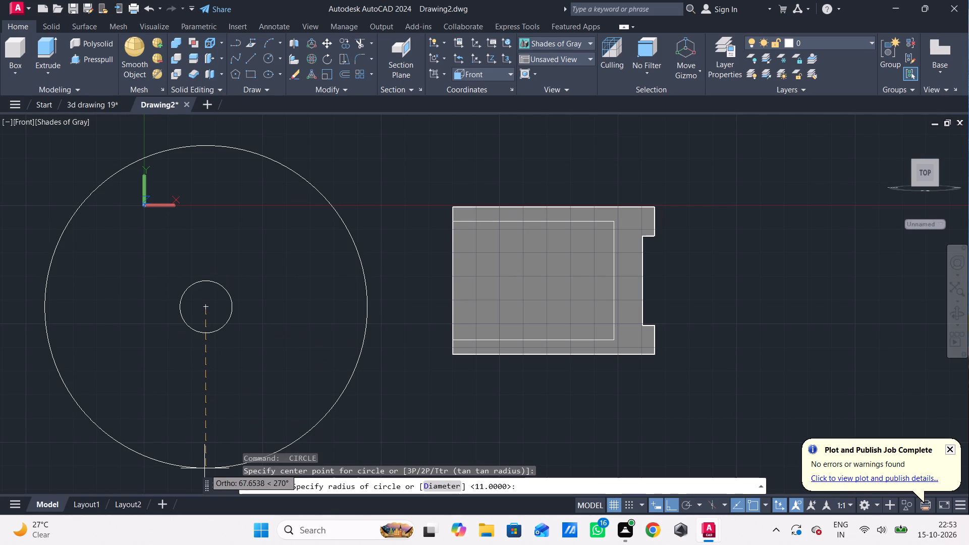
text(22)
key(Return)
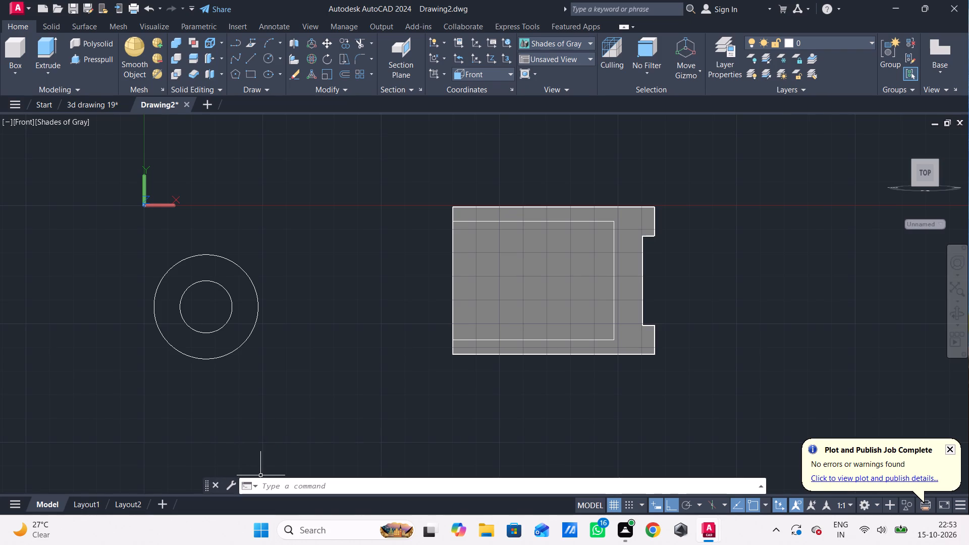
Draw a line from the outer circle's top quadrant 25 units to the right, continuing 62 units straight down.
key(l)
key(Return)
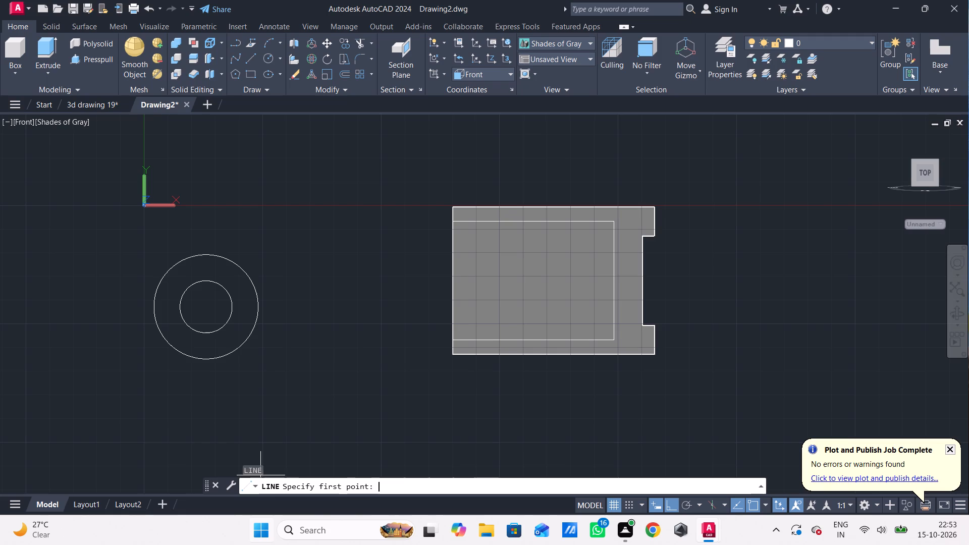
click(204, 253)
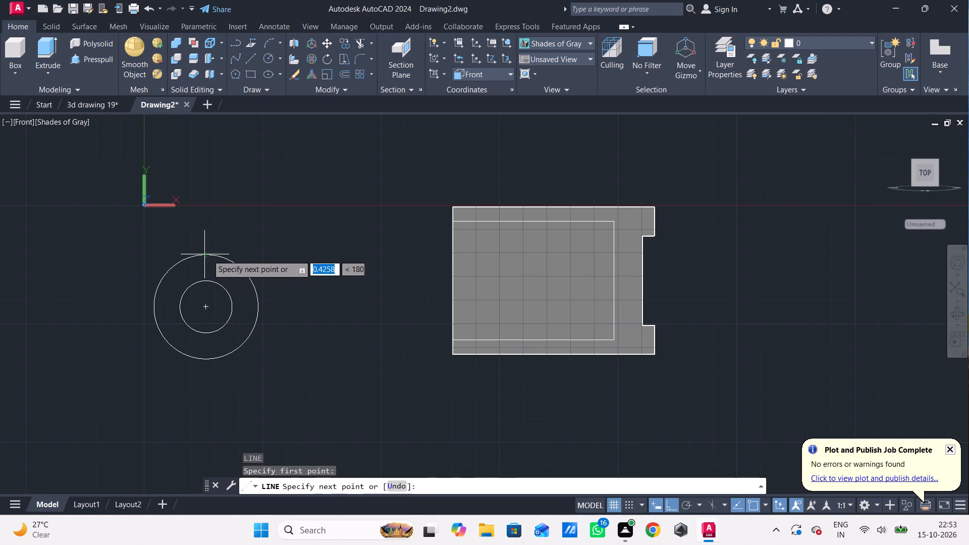
text(25)
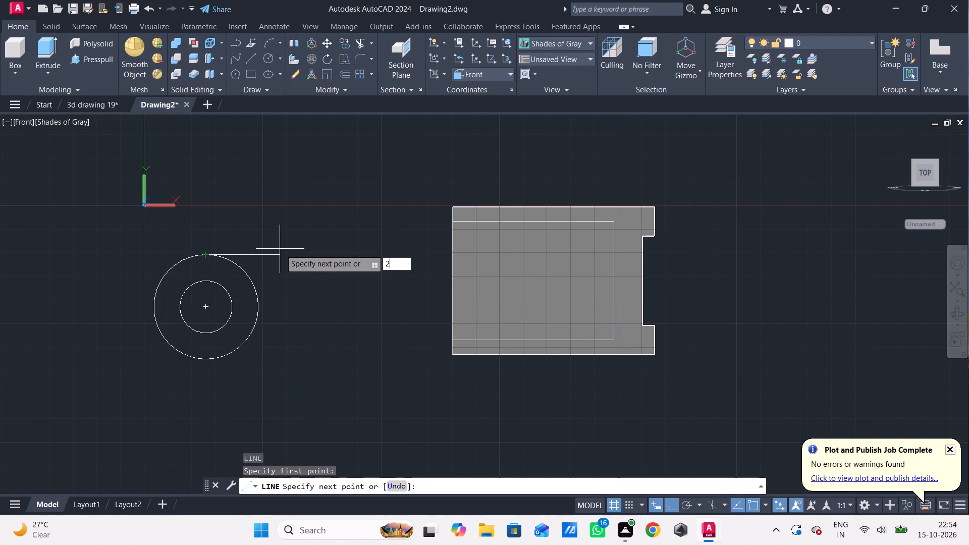
key(Return)
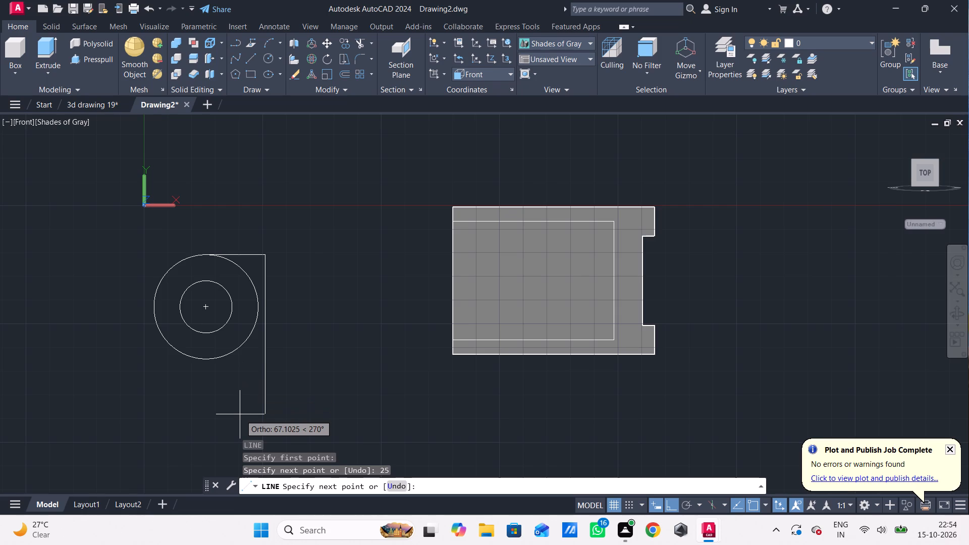
text(62)
key(Return)
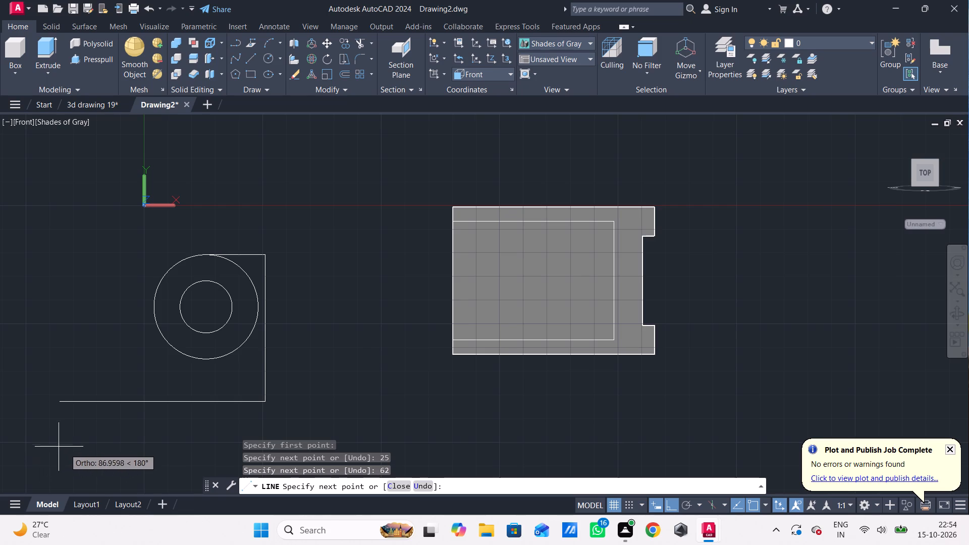
key(Escape)
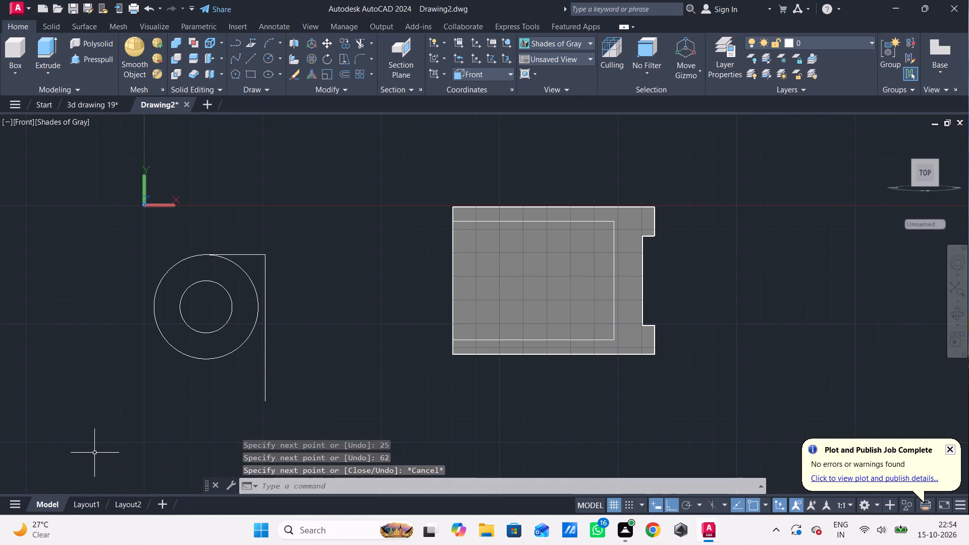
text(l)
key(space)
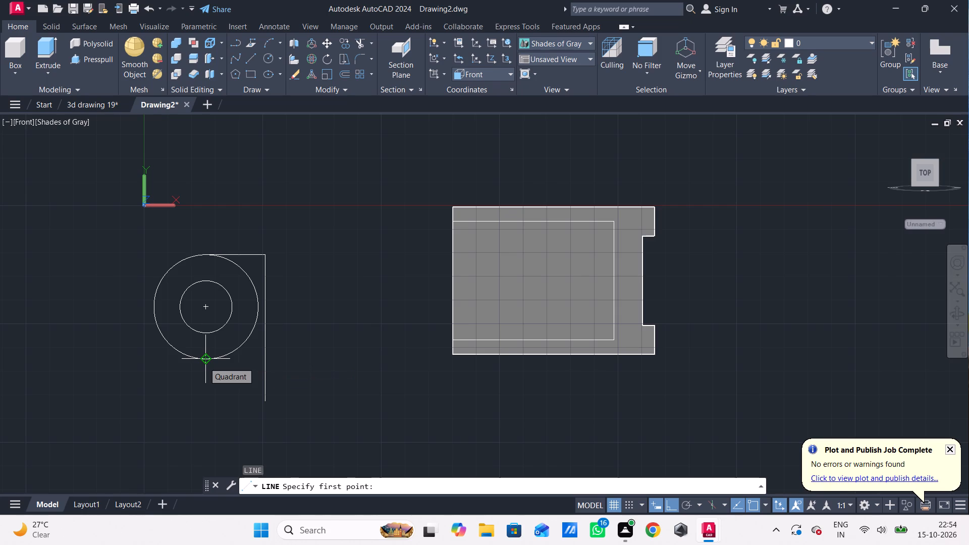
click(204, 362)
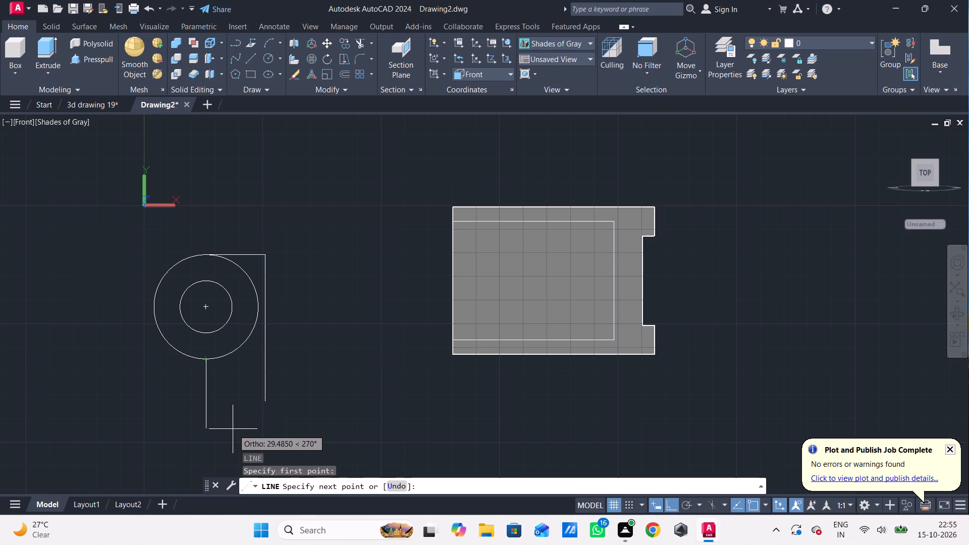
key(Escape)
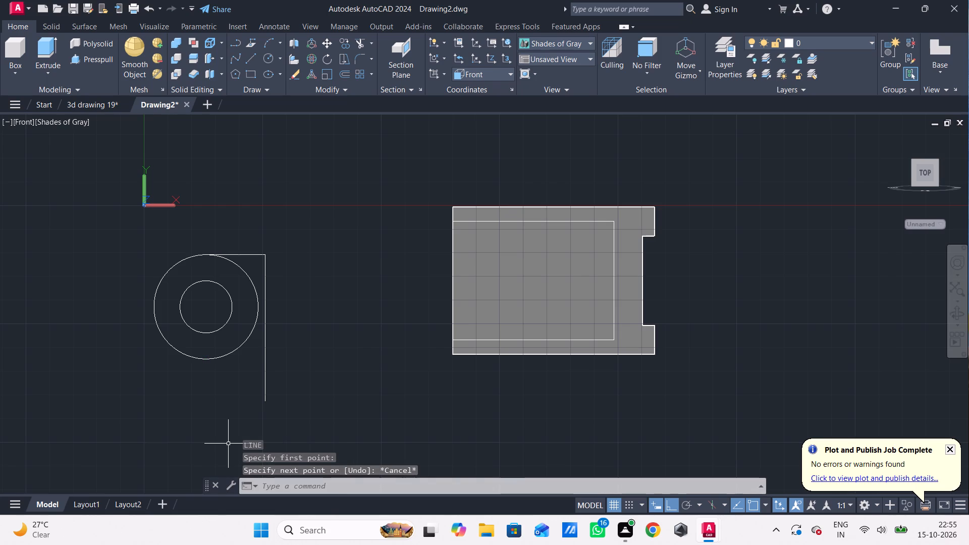
Draw a 25-unit horizontal line from the outer circle's bottom quadrant rightward to the long vertical line.
key(l)
key(Return)
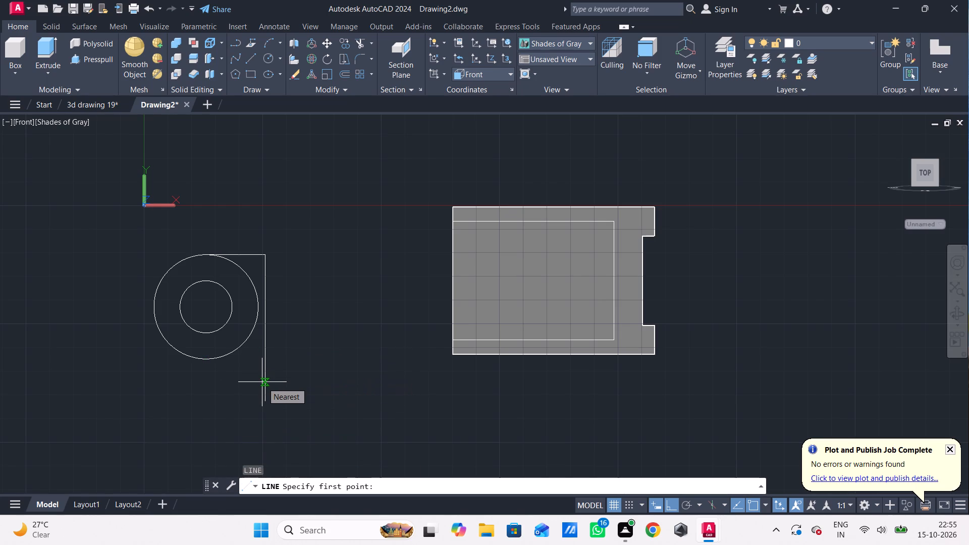
click(205, 363)
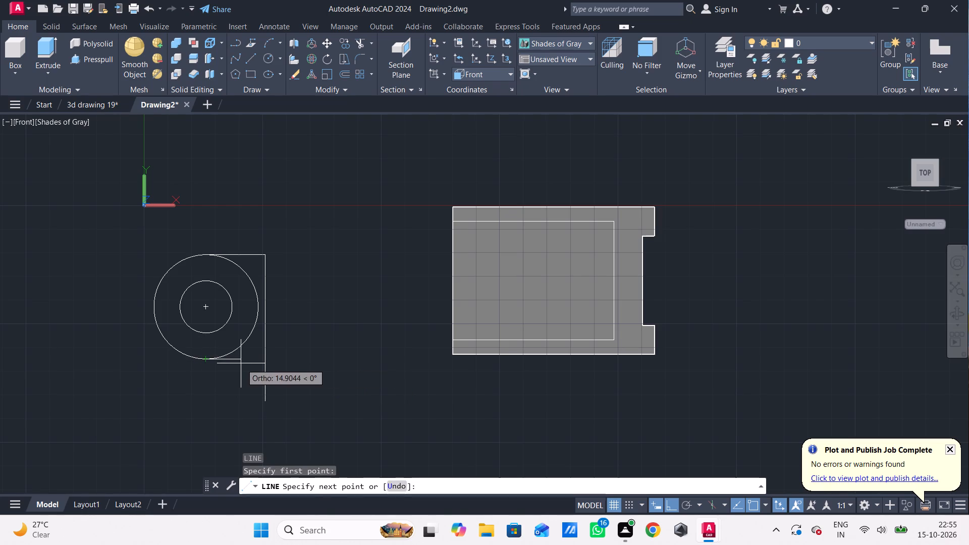
text(25)
key(Return)
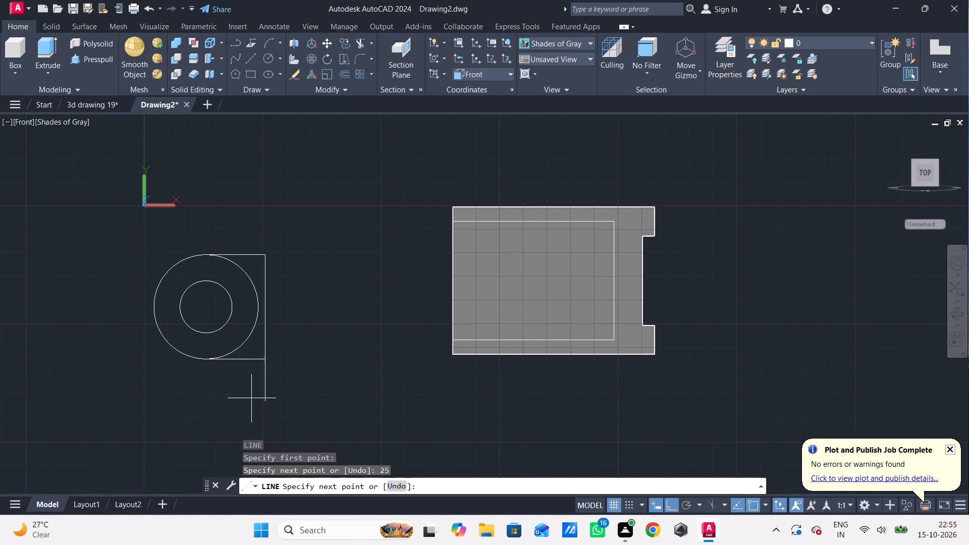
middle_drag(164, 544, 206, 528)
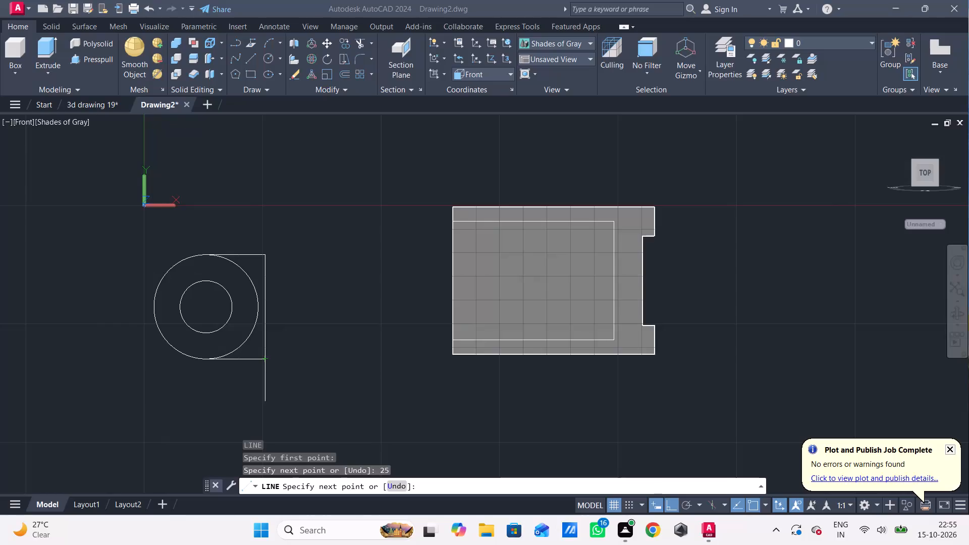
middle_drag(245, 409, 288, 339)
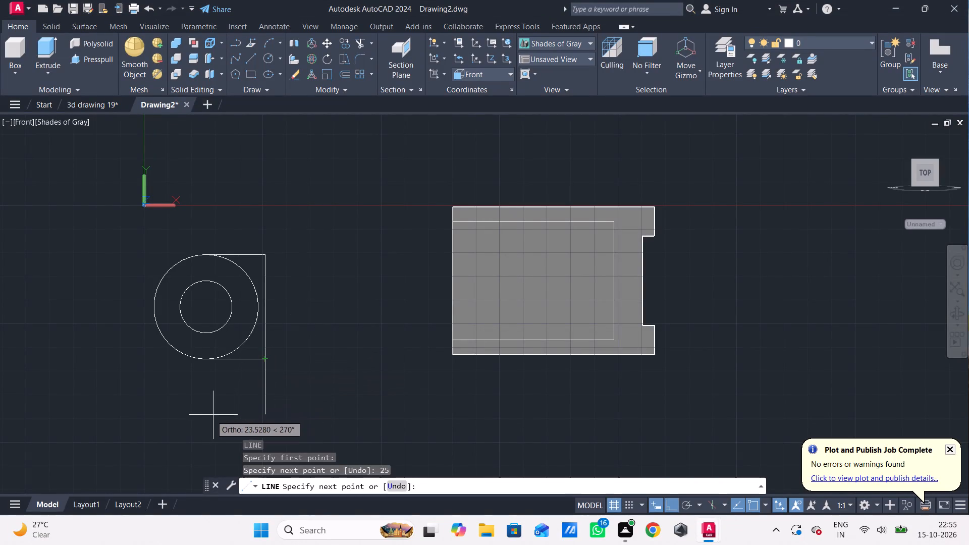
key(Escape)
key(Escape)
key(Escape)
key(Escape)
key(Escape)
key(Escape)
key(Escape)
key(Escape)
key(Escape)
key(Escape)
key(Escape)
key(Escape)
key(Escape)
key(Escape)
key(Escape)
key(Escape)
key(Escape)
key(Escape)
key(Escape)
key(Escape)
Draw a stepped outline from the long vertical line's lower end: left, up about 10, left below the circle's centre, and up to its bottom quadrant.
middle_drag(285, 392, 344, 341)
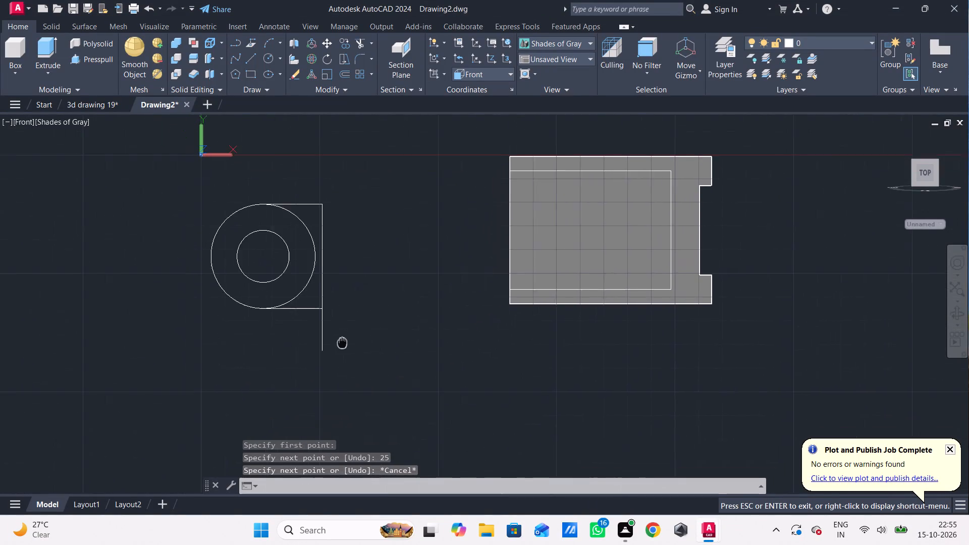
middle_drag(344, 341, 386, 328)
middle_click(386, 328)
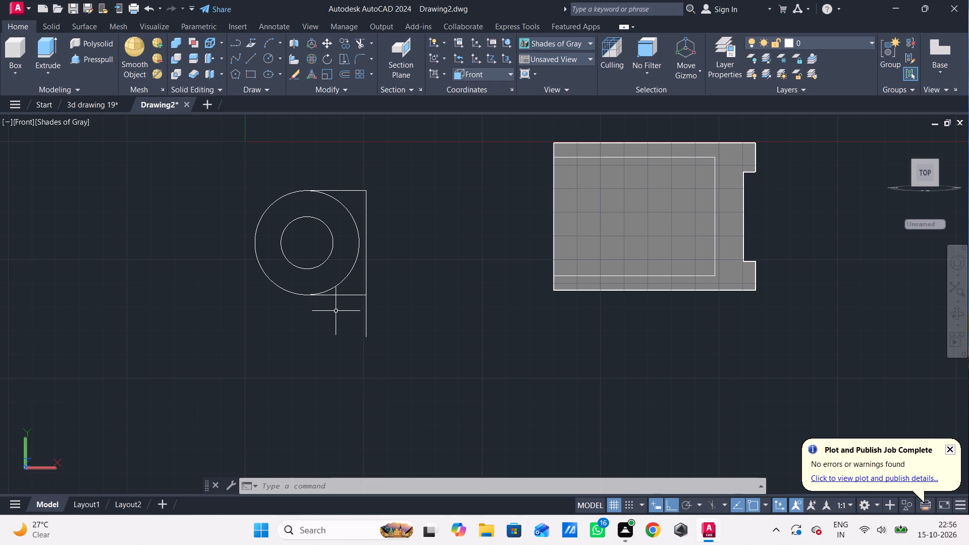
key(l)
key(Return)
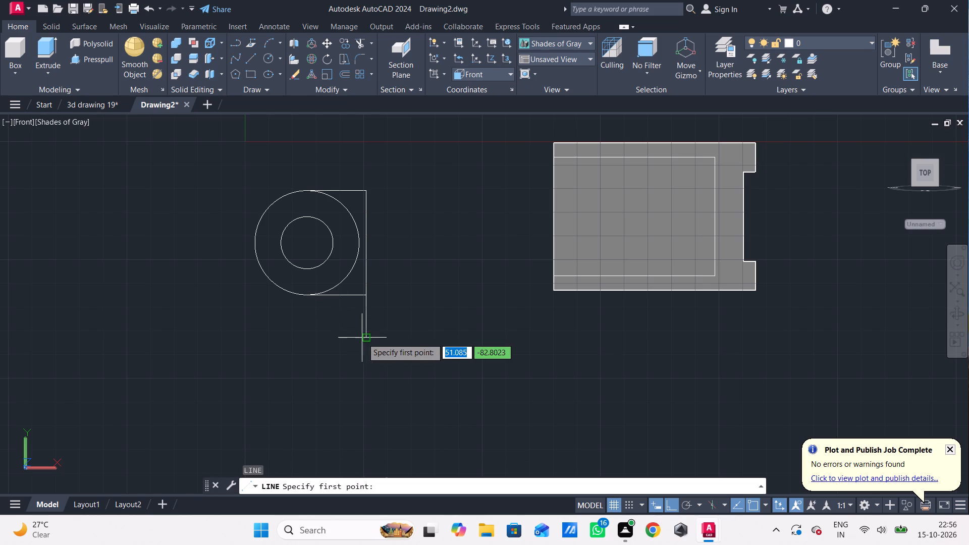
click(363, 339)
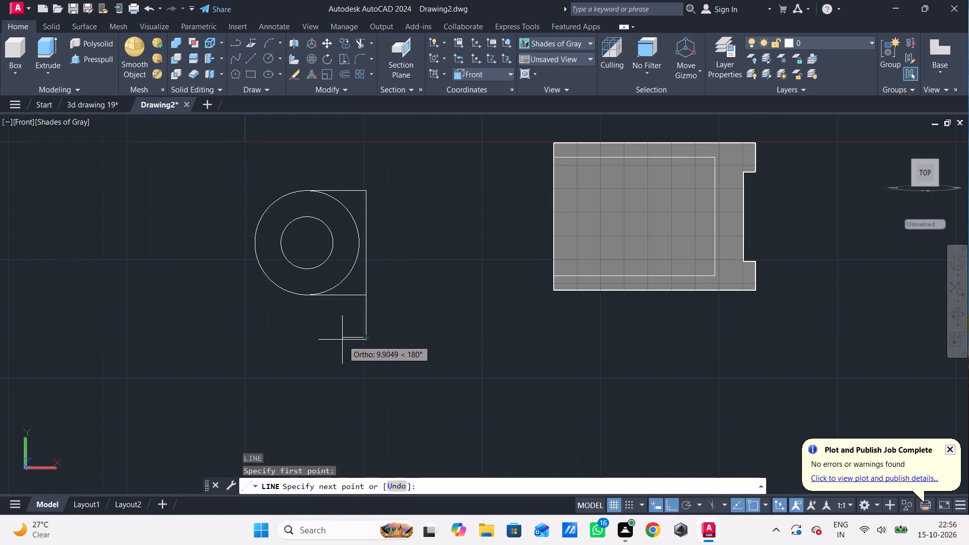
click(335, 338)
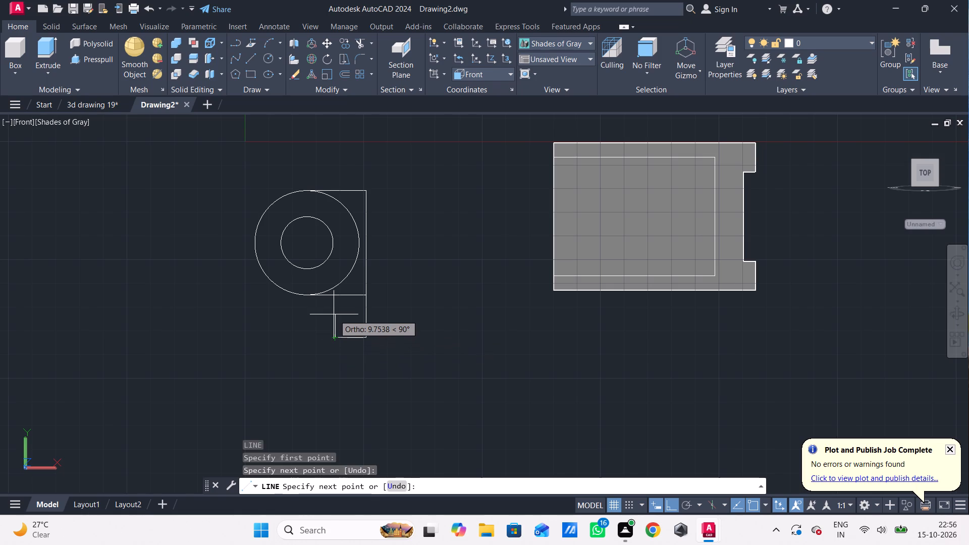
click(334, 315)
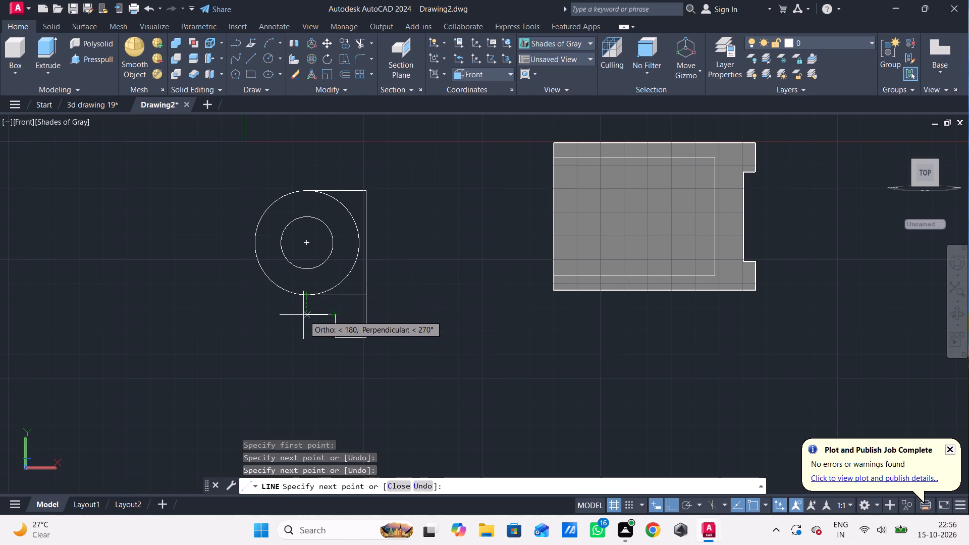
click(305, 315)
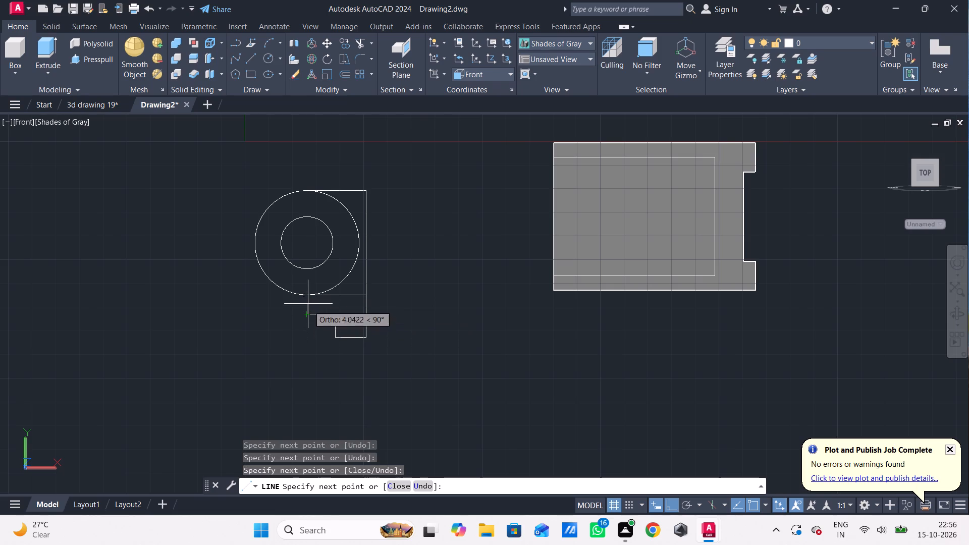
click(308, 296)
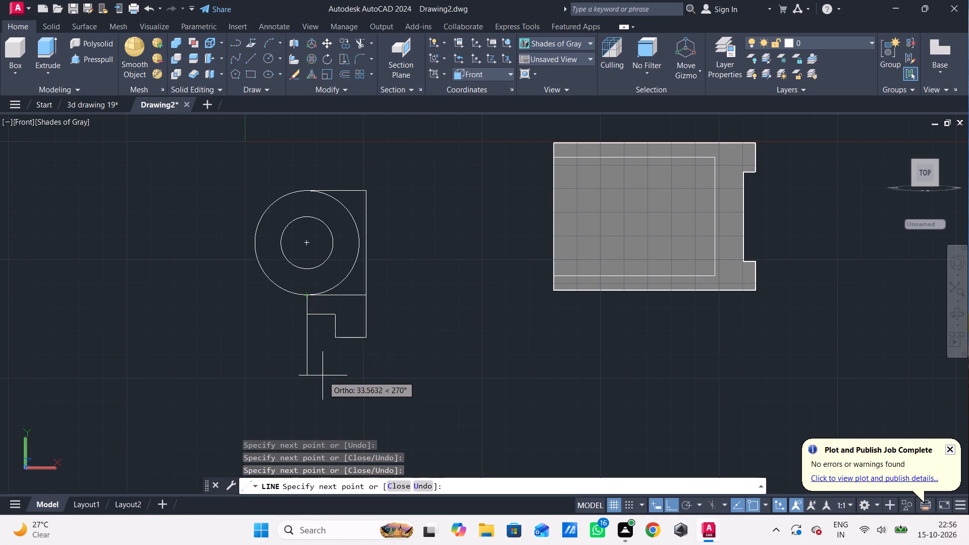
key(Escape)
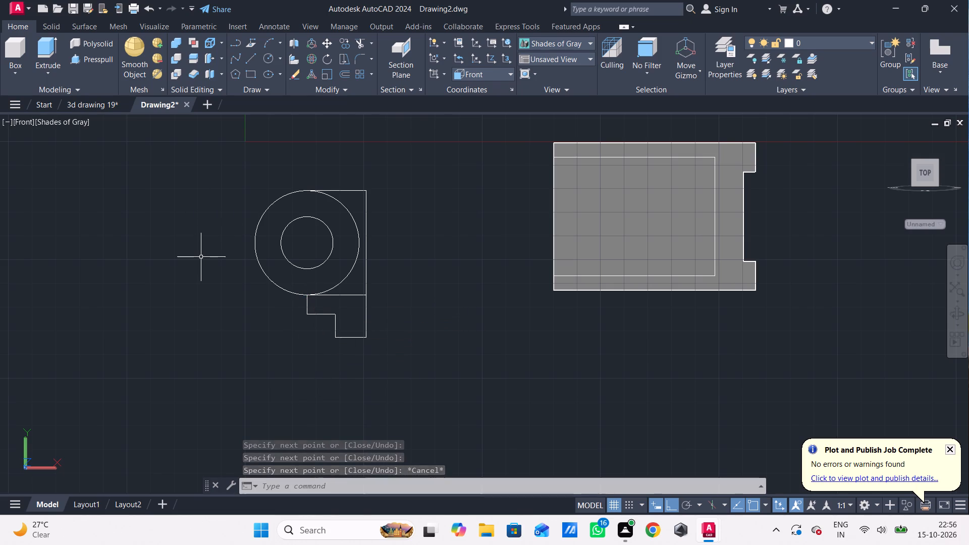
Fillet the stepped outline's lower-left corner, between its short vertical line and bottom edge, with radius 9.
key(f)
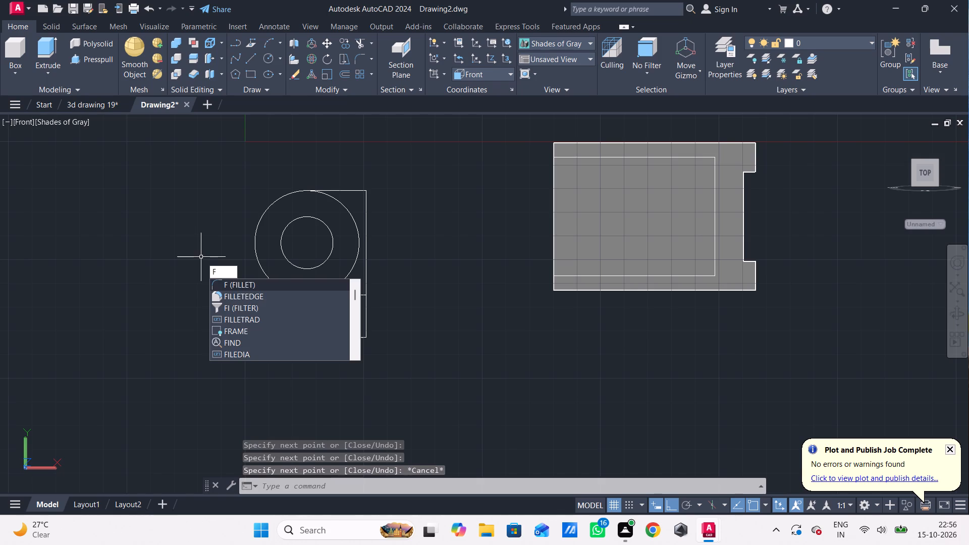
key(Return)
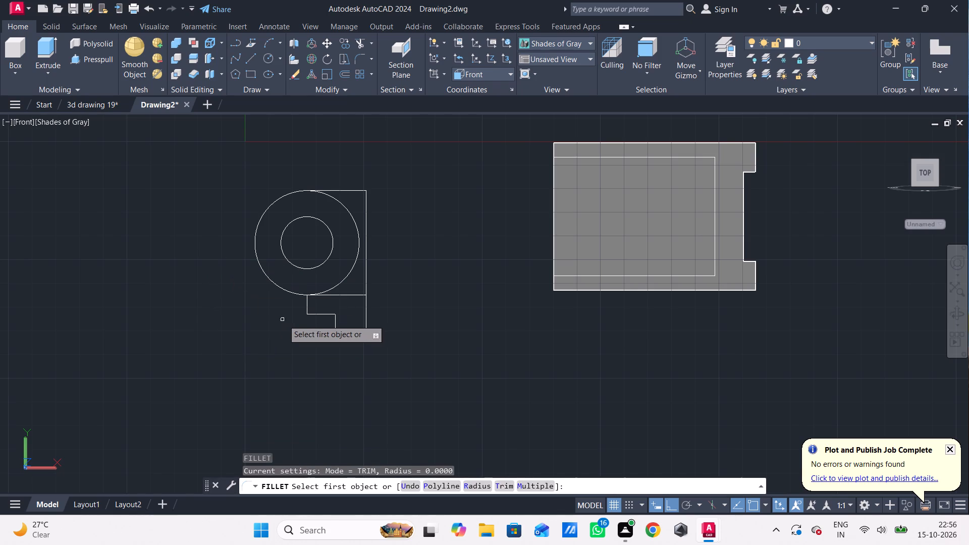
text(r)
key(space)
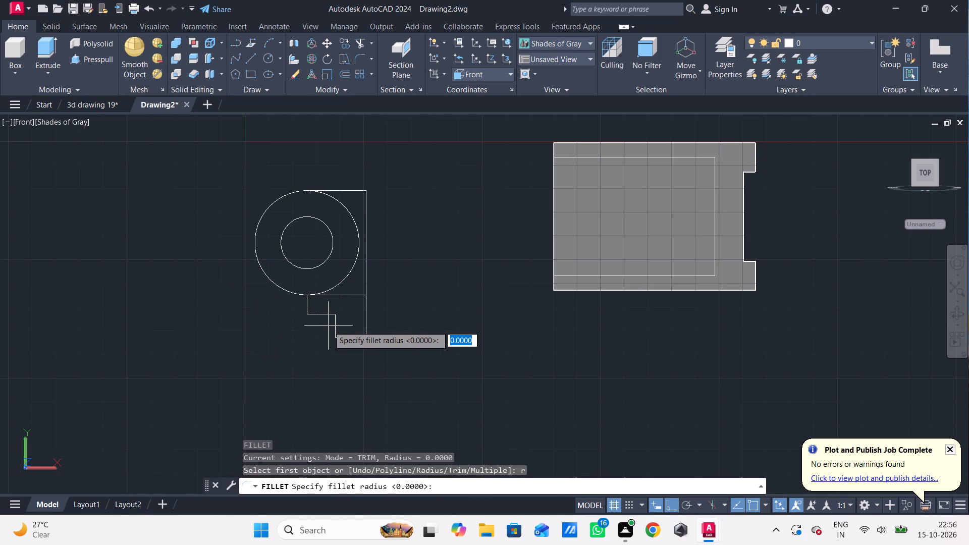
key(9)
key(Return)
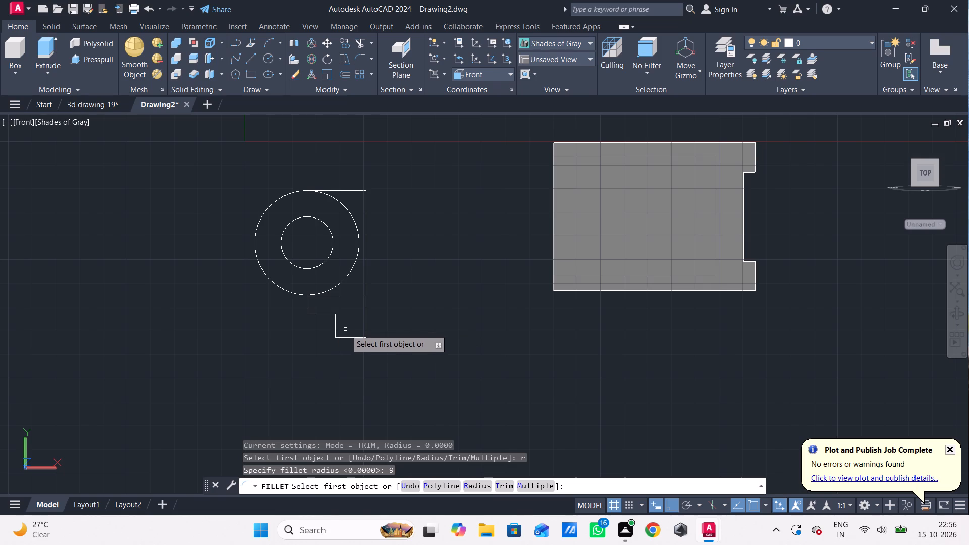
click(335, 330)
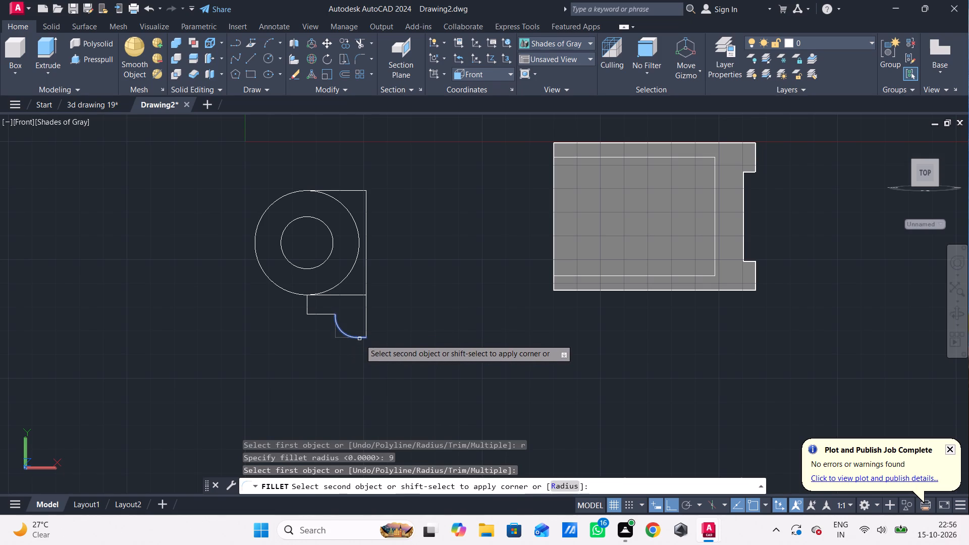
click(360, 339)
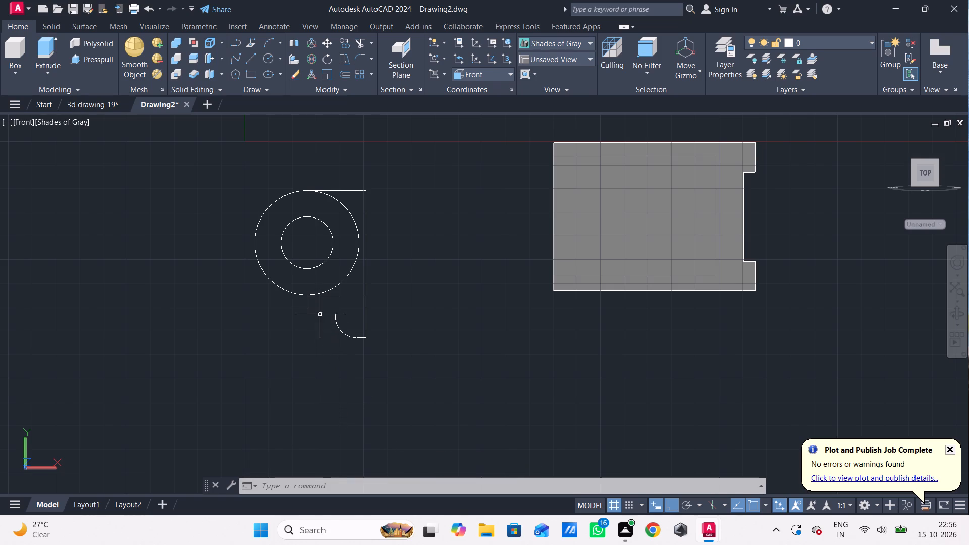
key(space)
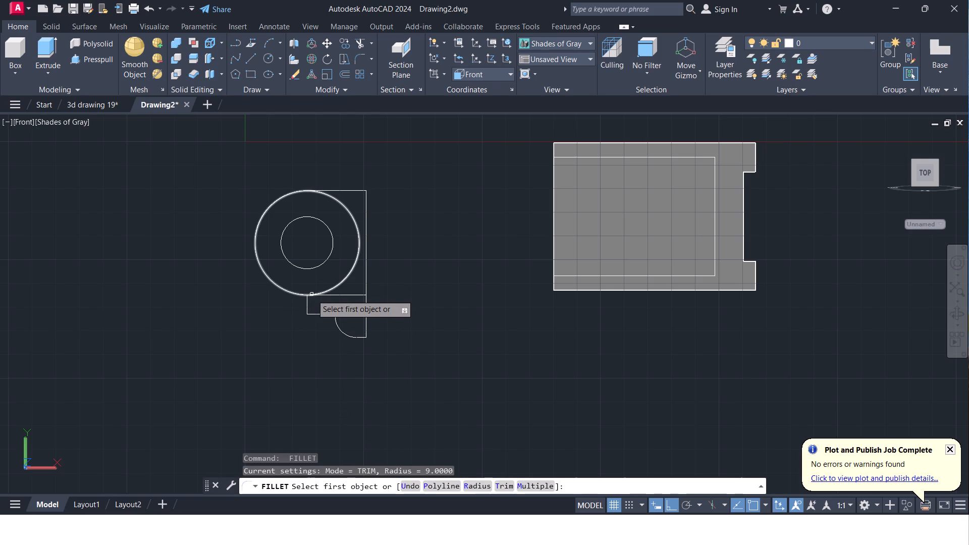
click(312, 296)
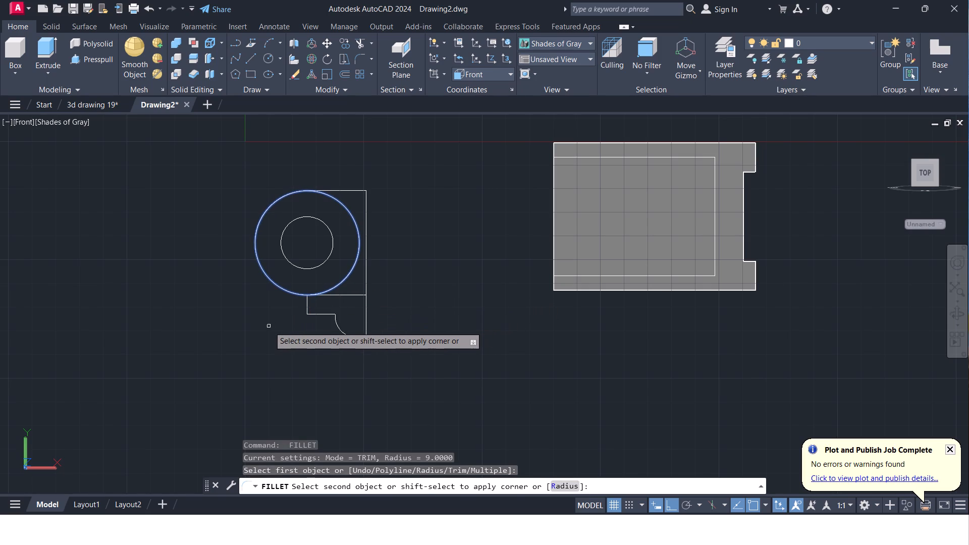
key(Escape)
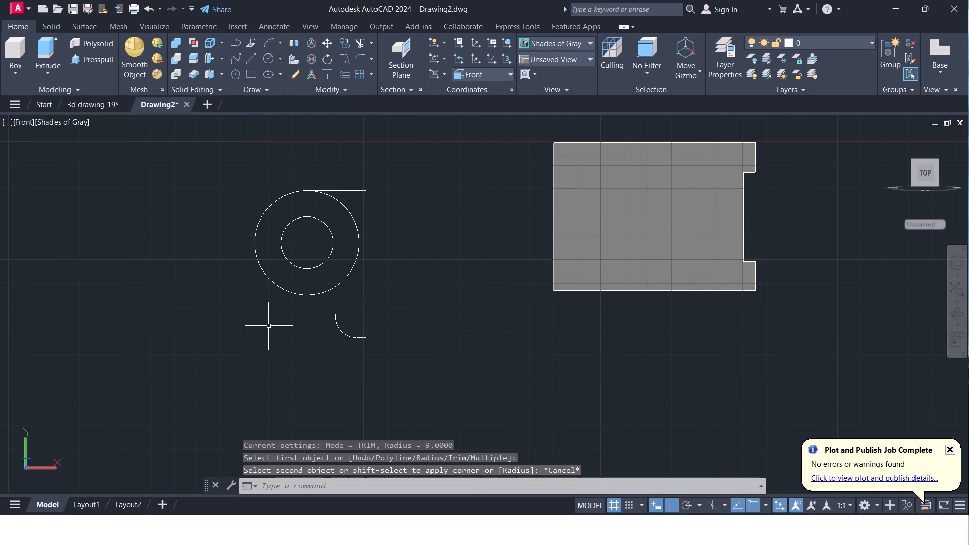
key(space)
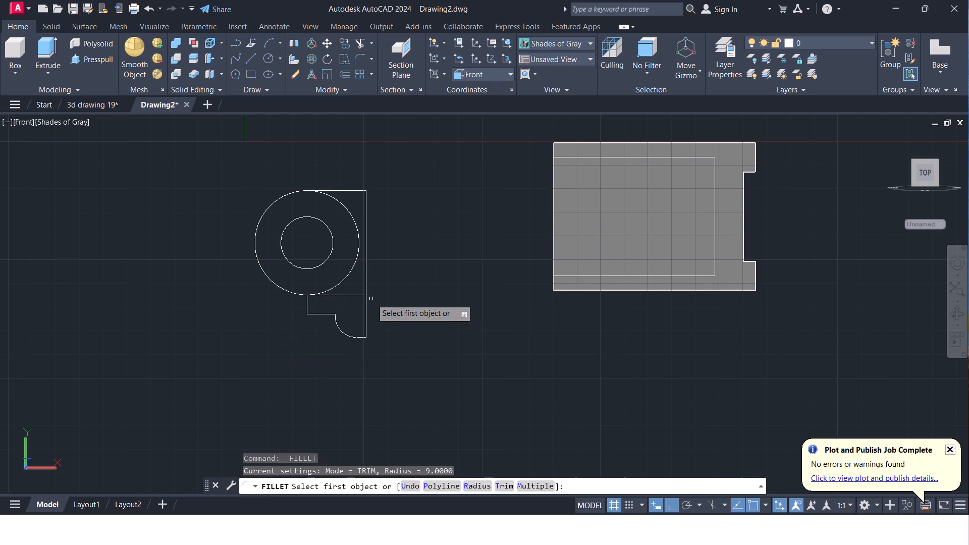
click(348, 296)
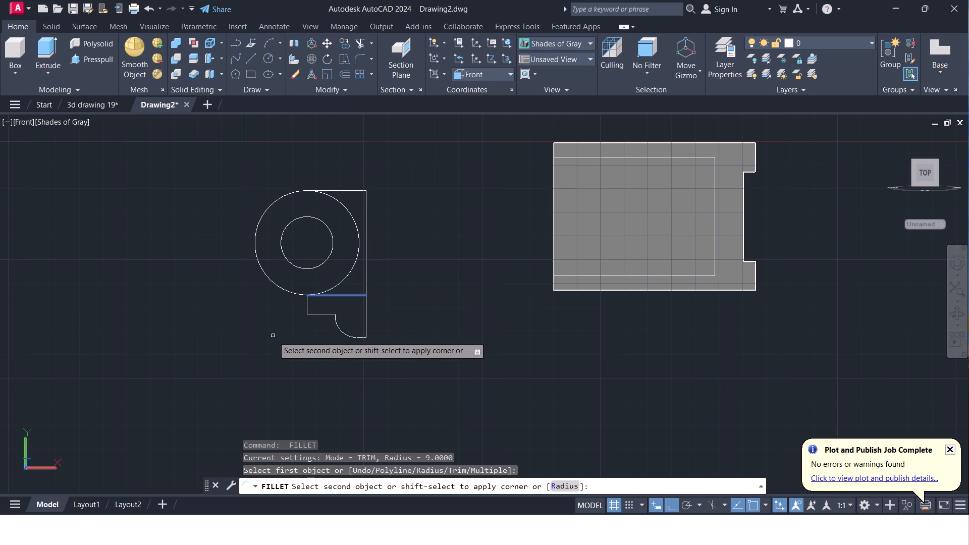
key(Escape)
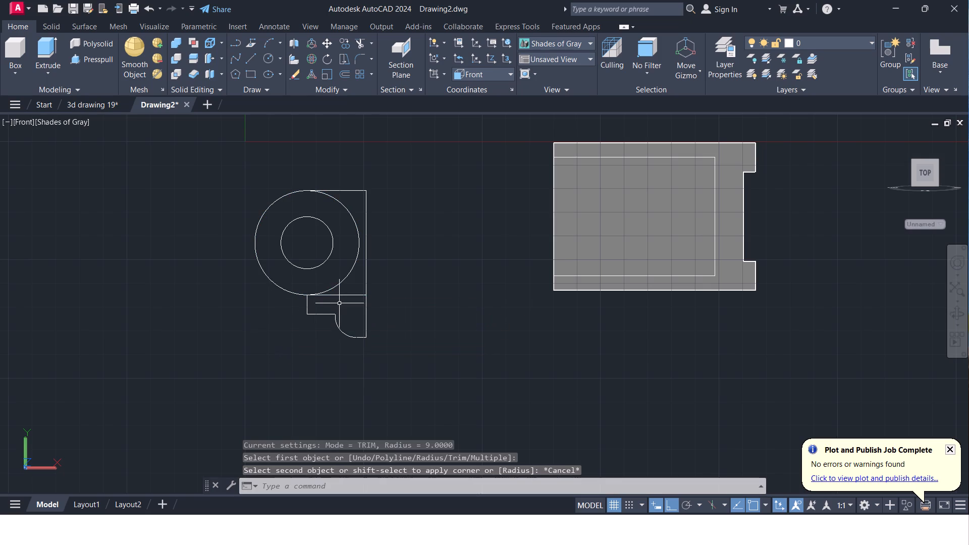
Delete the horizontal line at the outer circle's bottom quadrant and the foot's short vertical and upper horizontal lines.
click(341, 295)
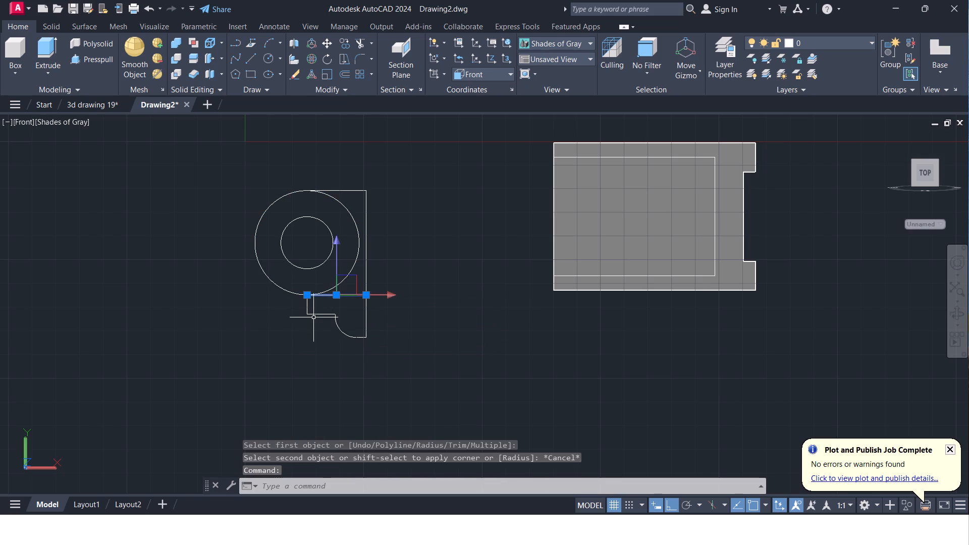
click(314, 316)
click(306, 303)
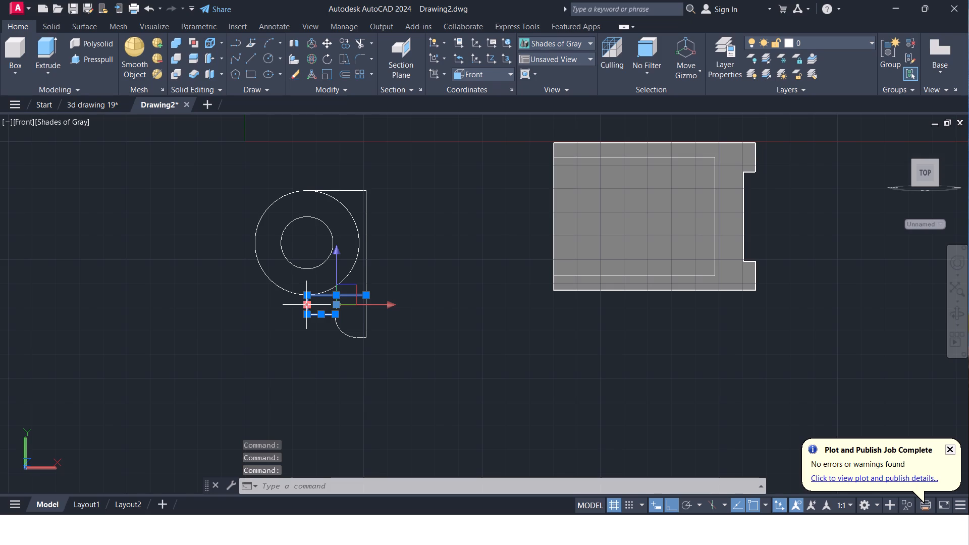
key(Delete)
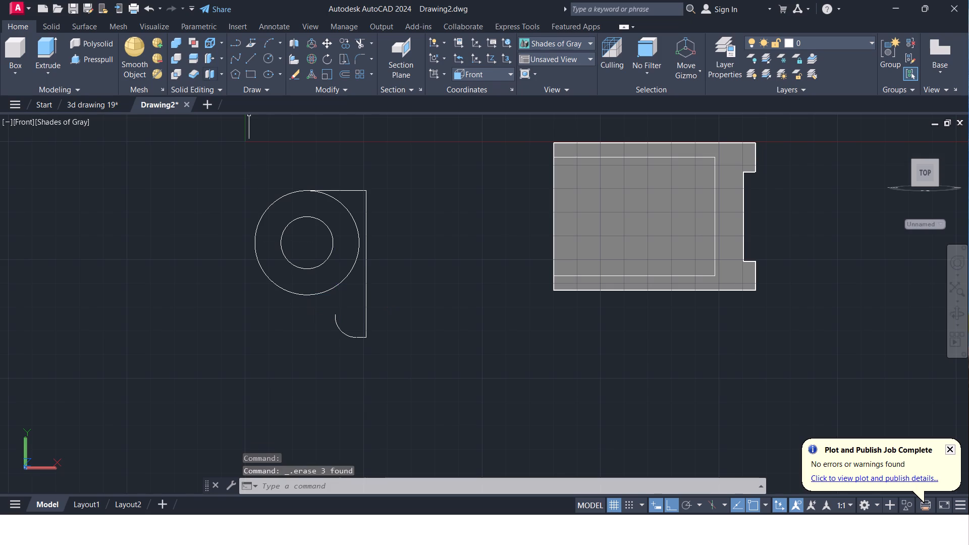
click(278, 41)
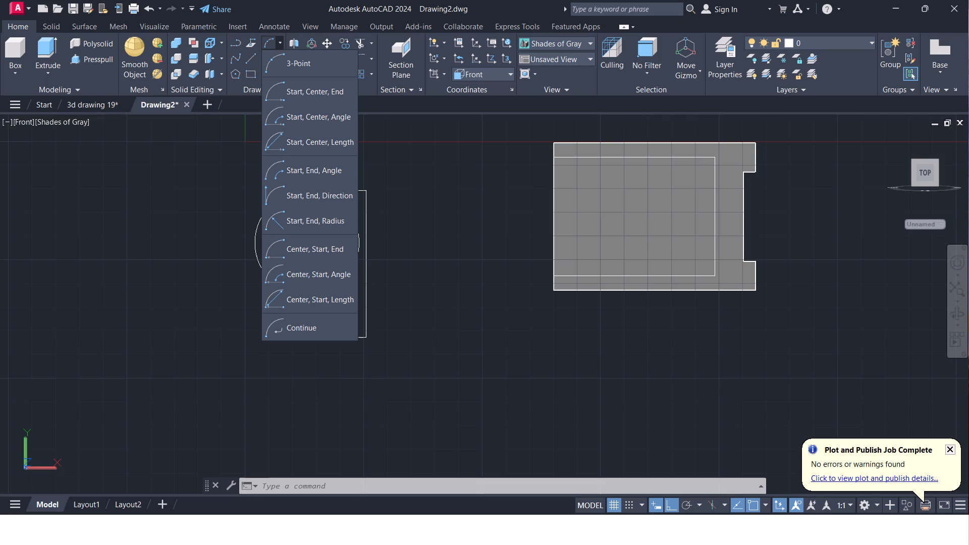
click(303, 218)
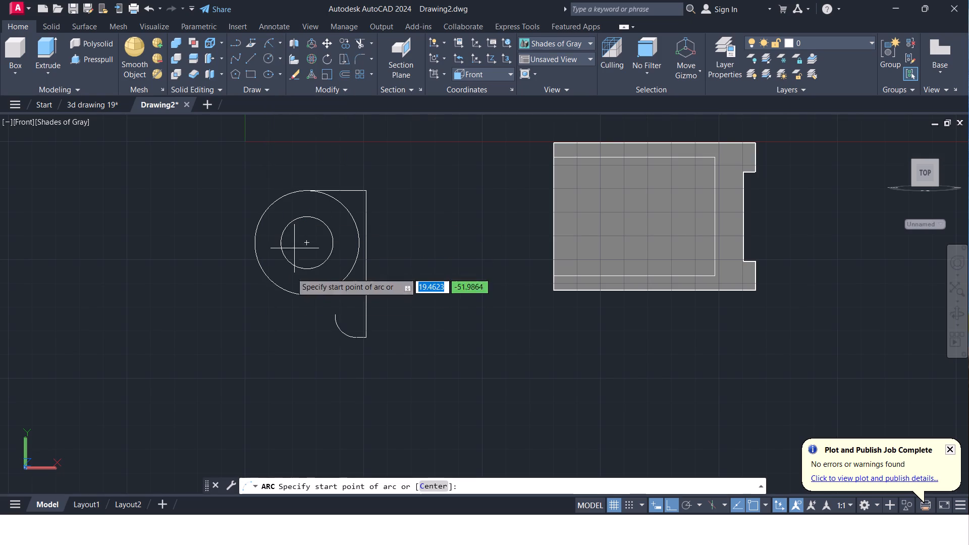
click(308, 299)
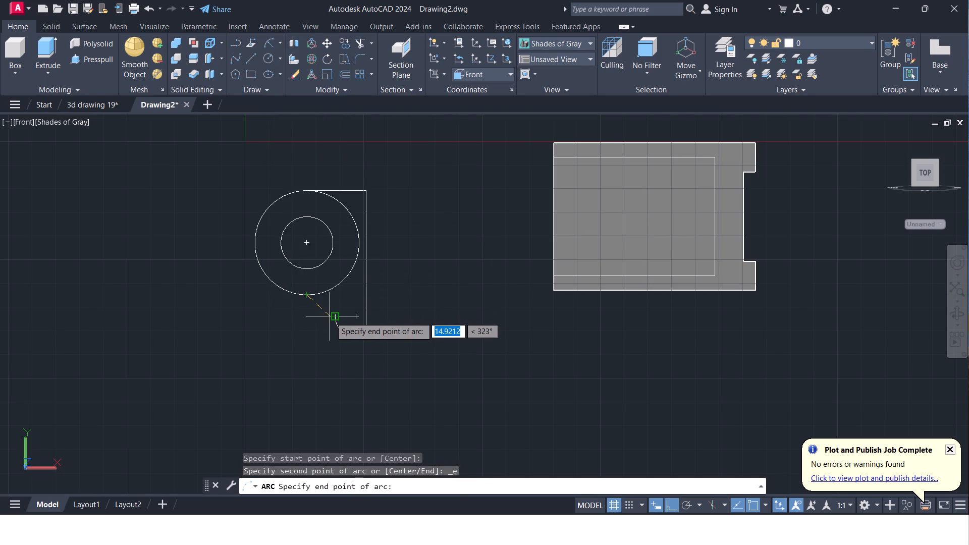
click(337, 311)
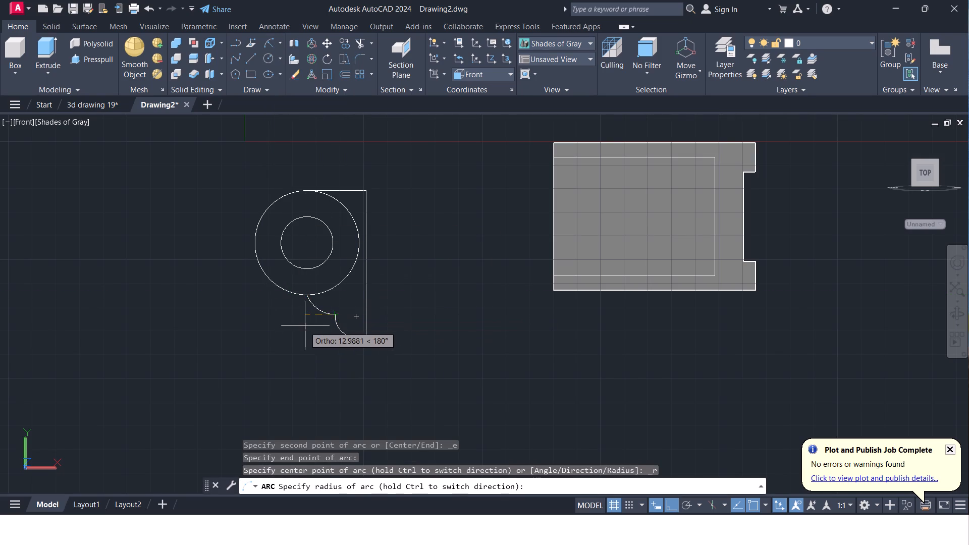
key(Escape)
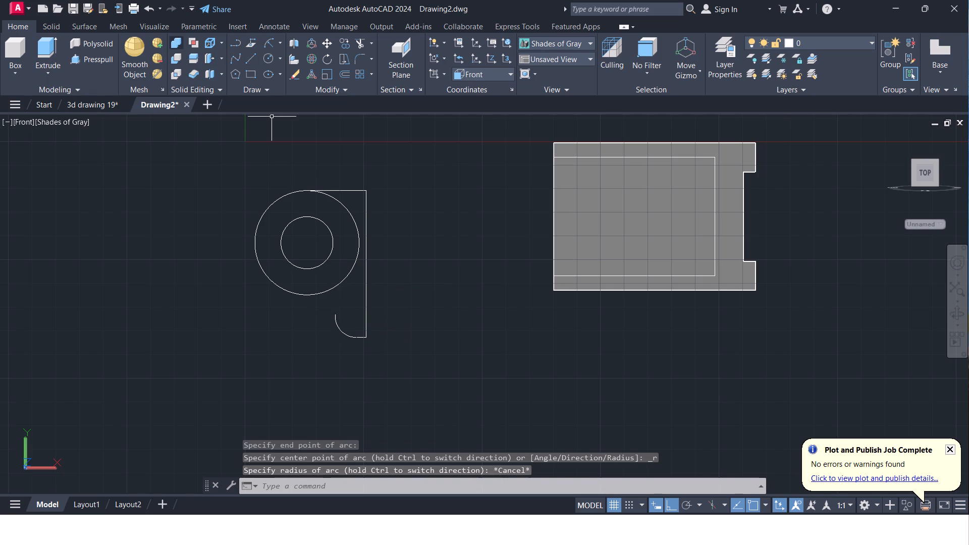
Draw a start-end-radius arc of radius 18 from the foot fillet's upper end to the outer circle's bottom quadrant.
click(270, 43)
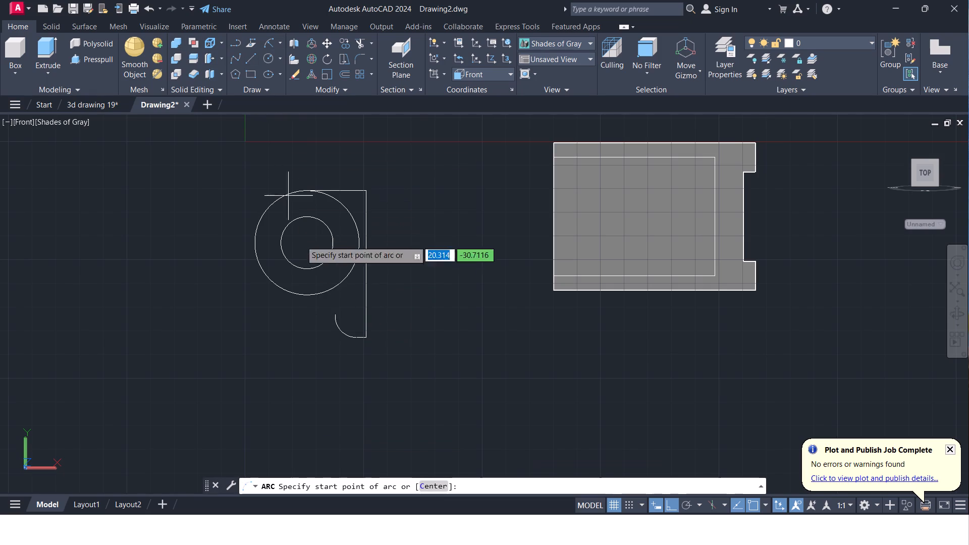
click(335, 314)
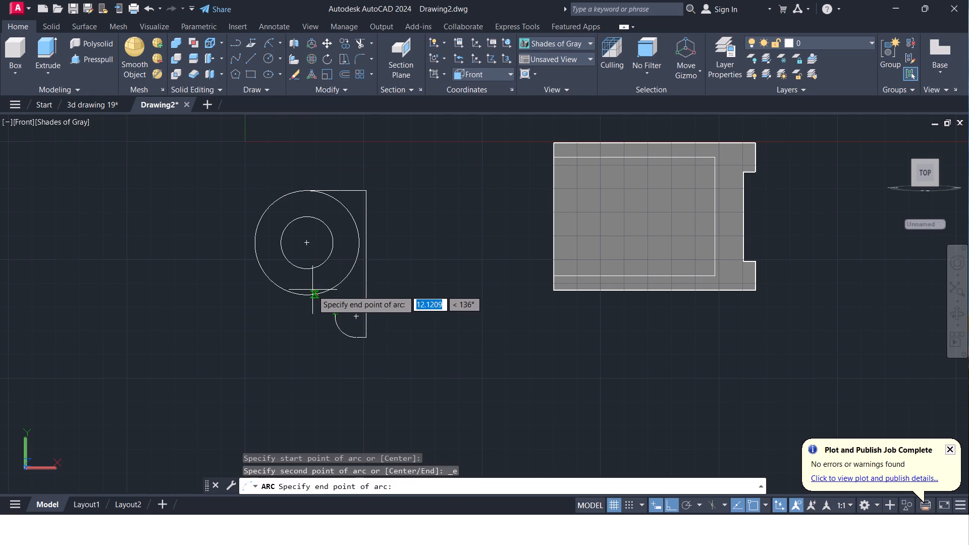
click(309, 293)
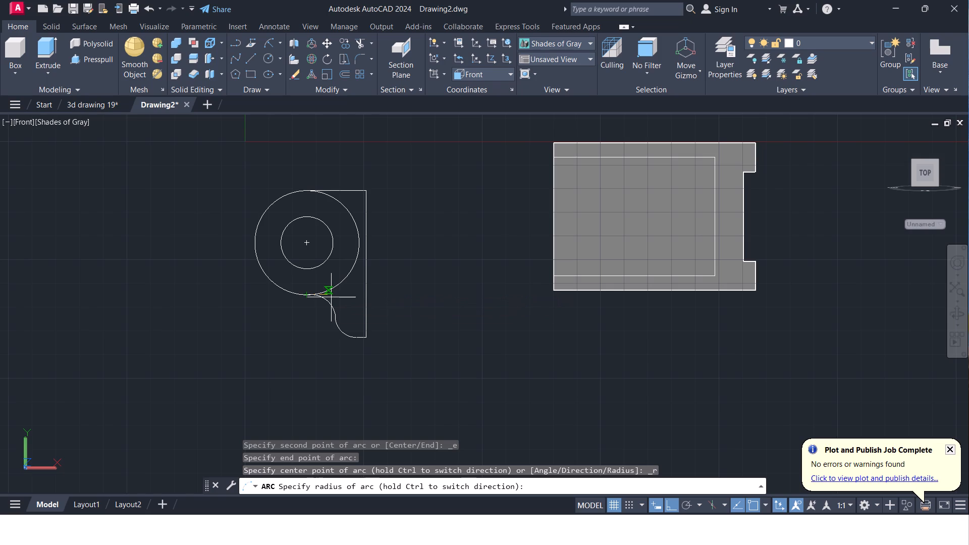
text(18)
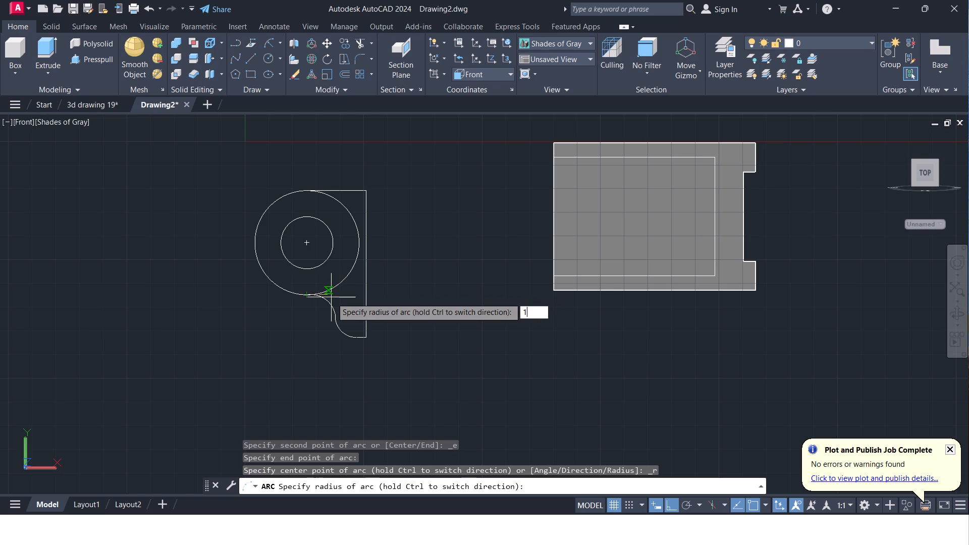
key(Return)
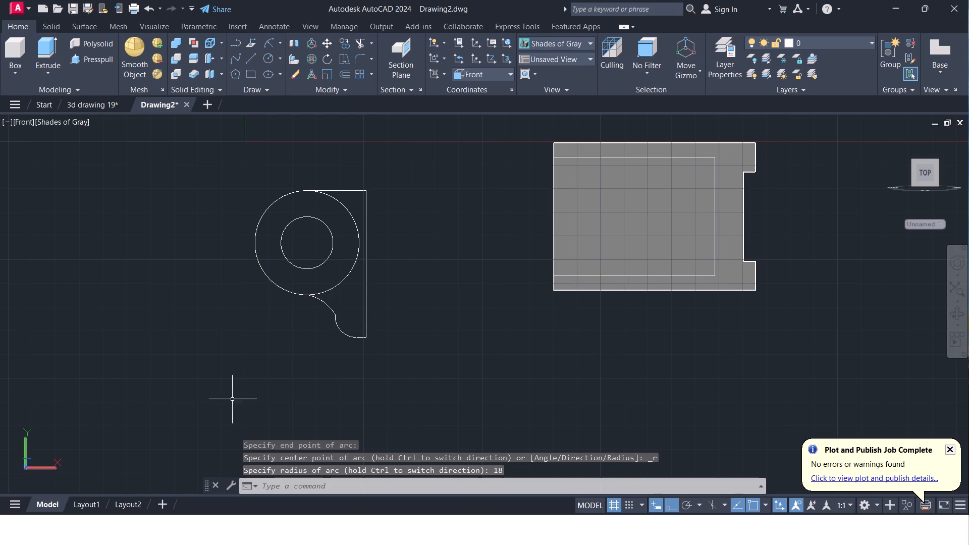
Trim away the half of the outer circle facing the long vertical line, between its top and bottom quadrants.
text(tr)
key(space)
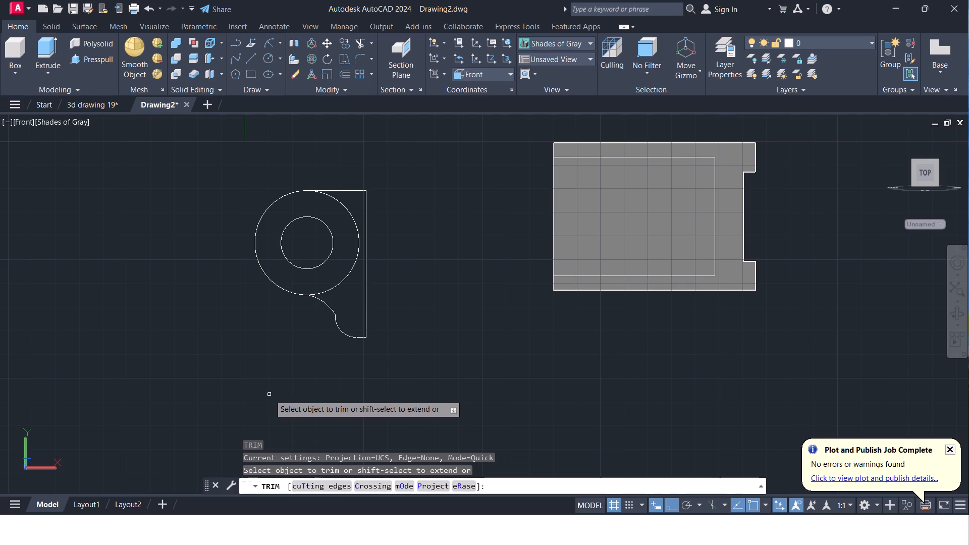
click(340, 288)
click(342, 278)
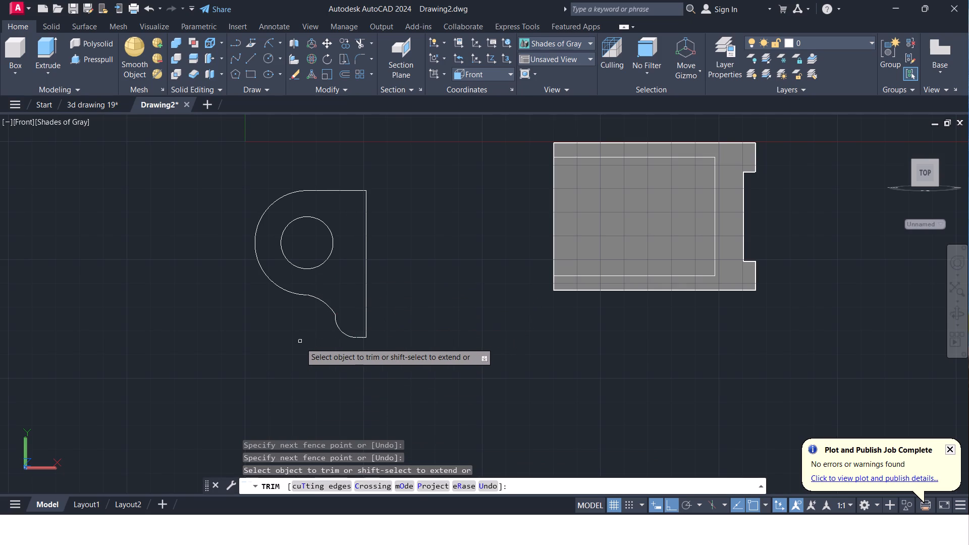
key(Escape)
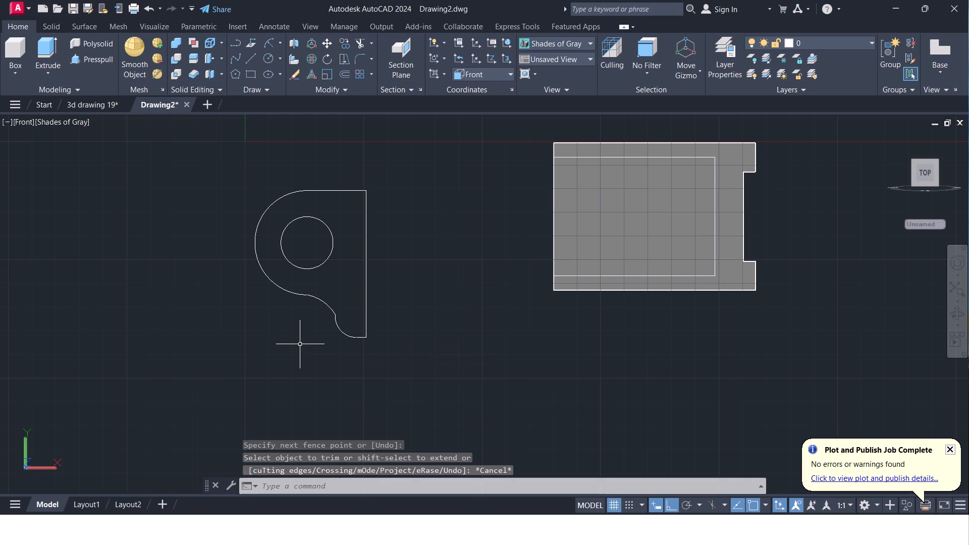
Delete the arc connecting the outer circle's bottom quadrant to the foot fillet.
click(326, 304)
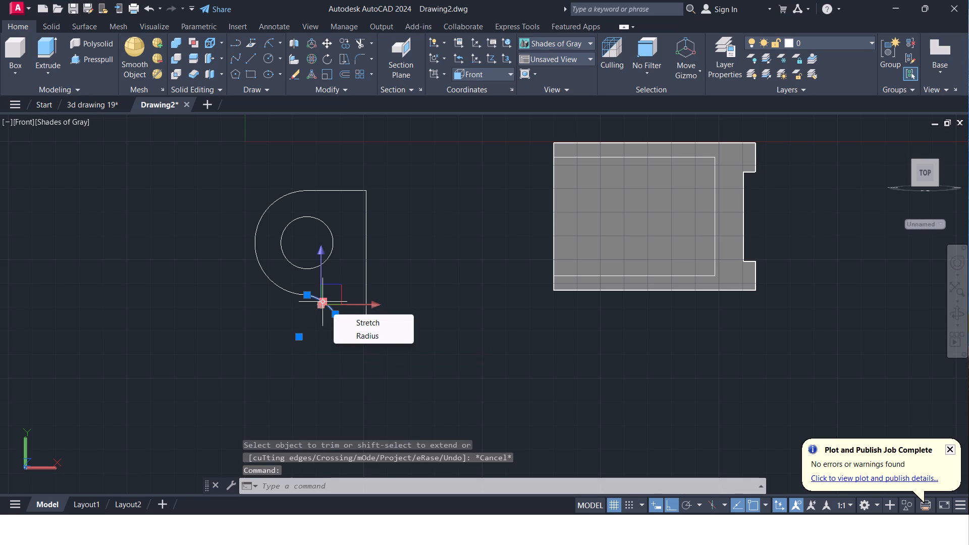
key(Delete)
key(Delete)
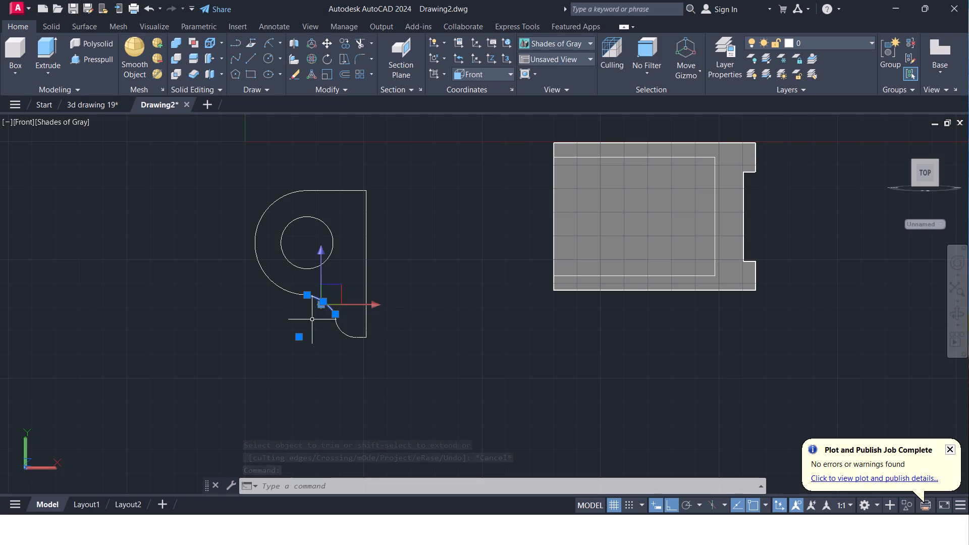
key(Delete)
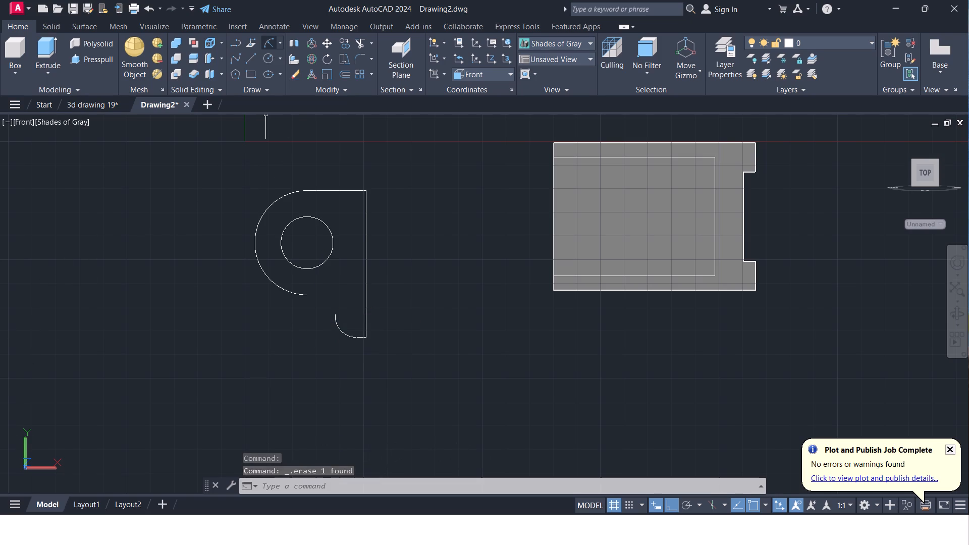
Redraw the connecting arc with radius 18, from the foot fillet's upper end to the outer arc's bottom end.
drag(271, 45, 271, 49)
click(334, 314)
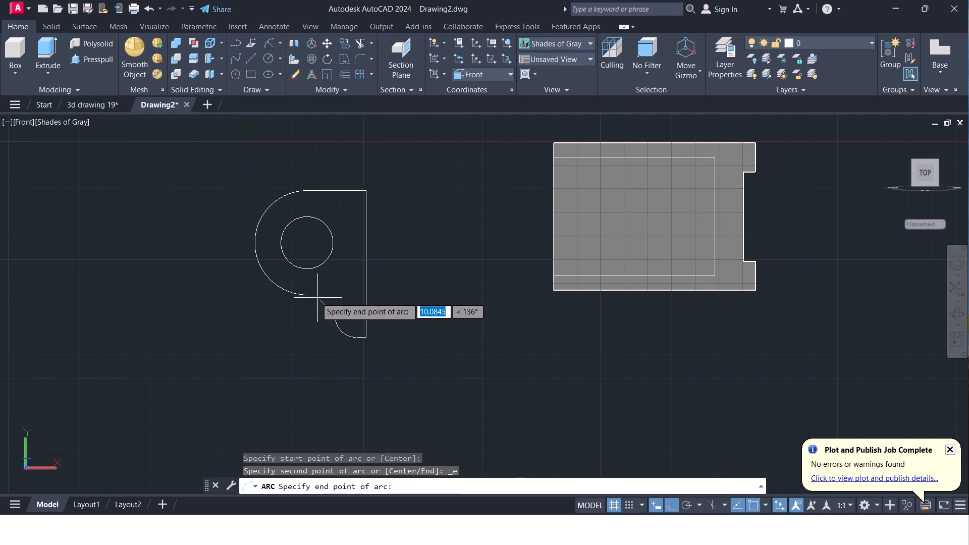
click(309, 293)
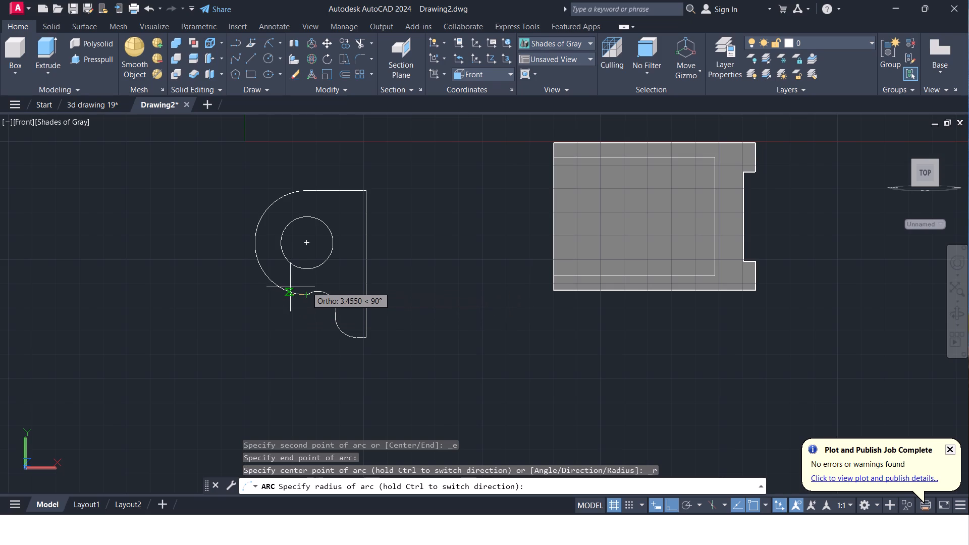
text(18)
key(Return)
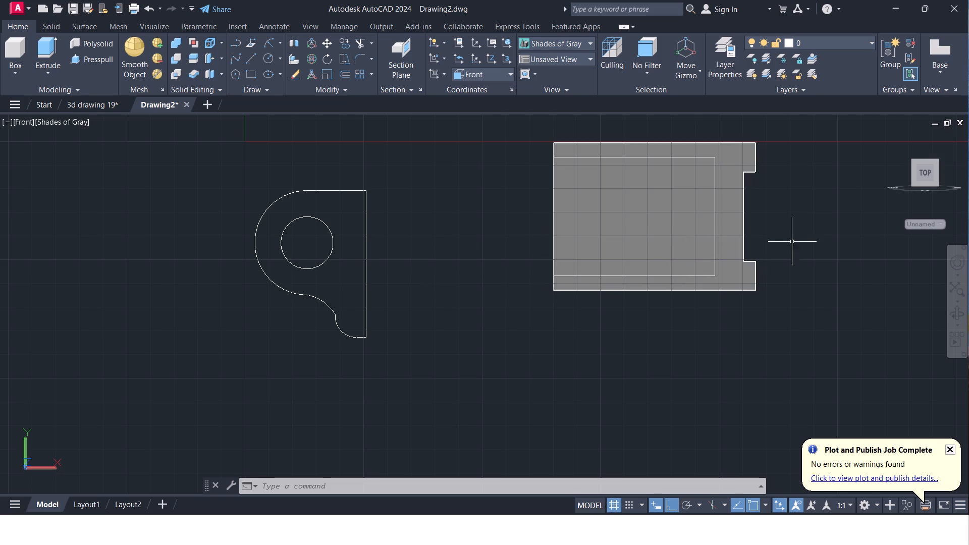
Move the notched solid block along the X axis, clear of its original profile lines and away from the bracket profile.
shift+middle_drag(797, 243, 740, 303)
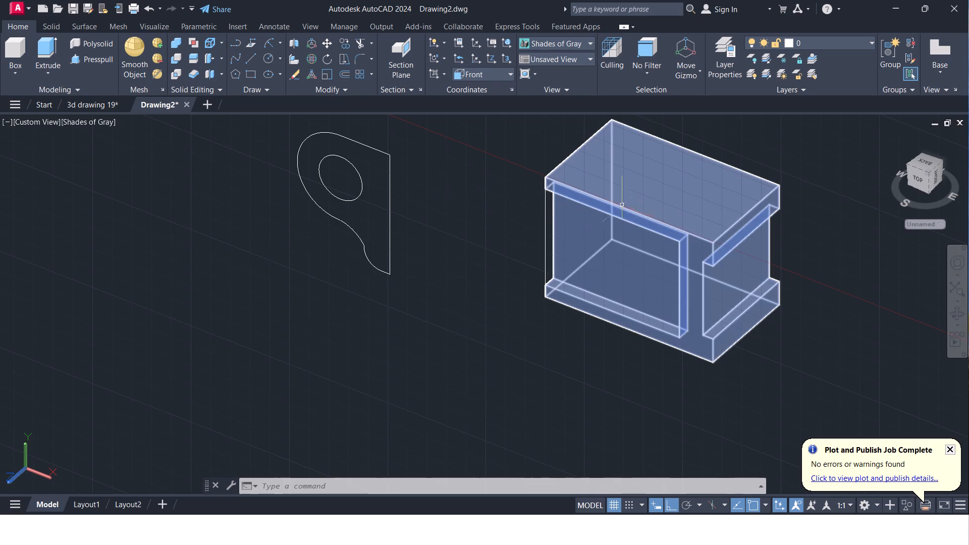
click(675, 204)
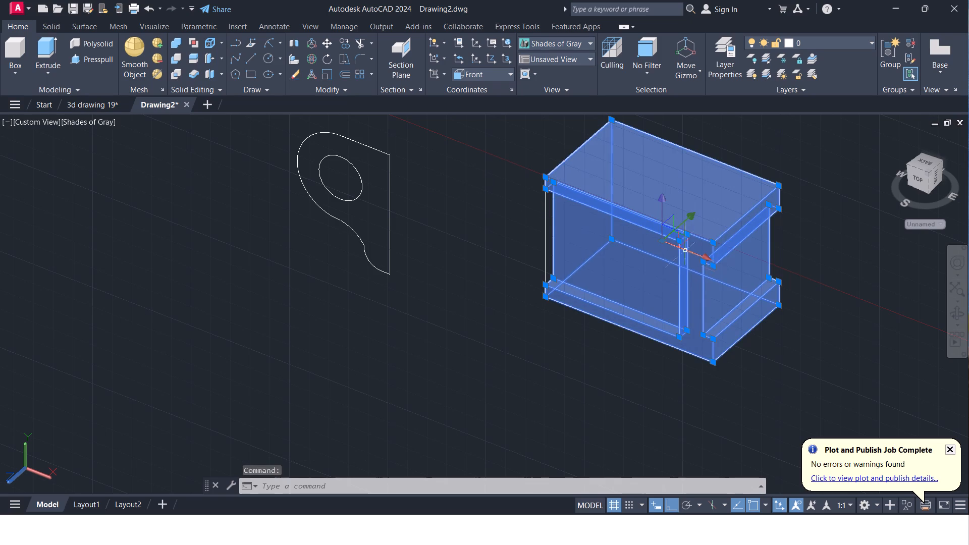
key(m)
key(space)
drag(674, 324, 679, 326)
middle_drag(802, 367, 540, 329)
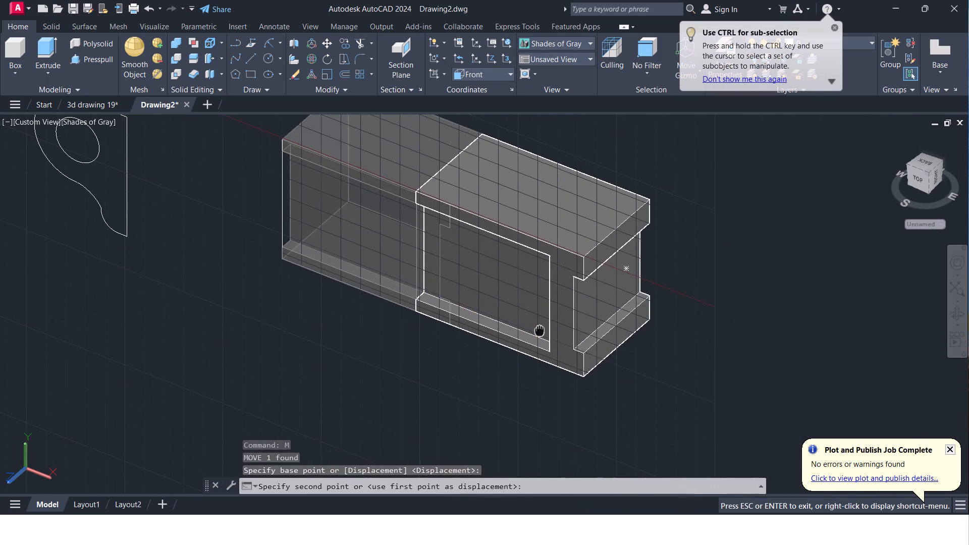
click(658, 323)
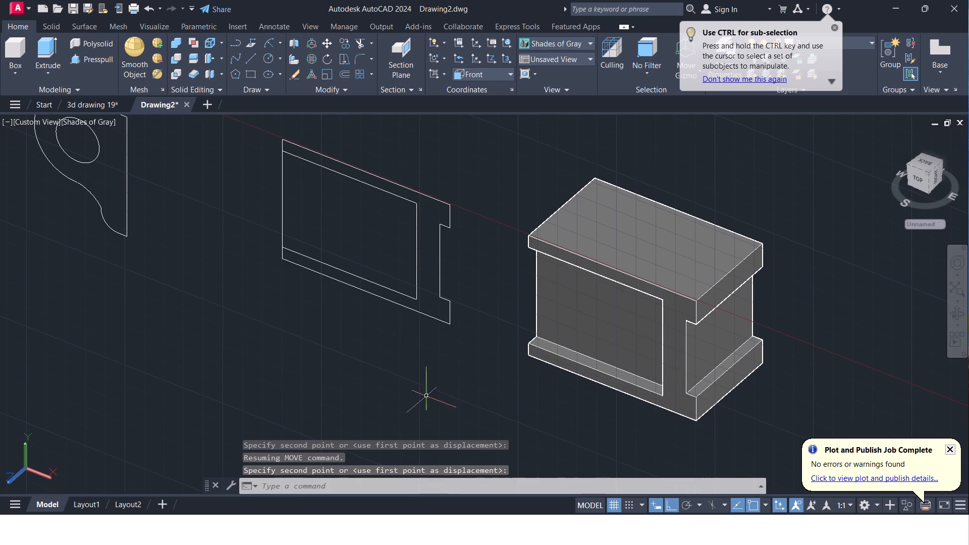
Presspull the full notched profile outline by -18 to form a new solid plate.
click(93, 58)
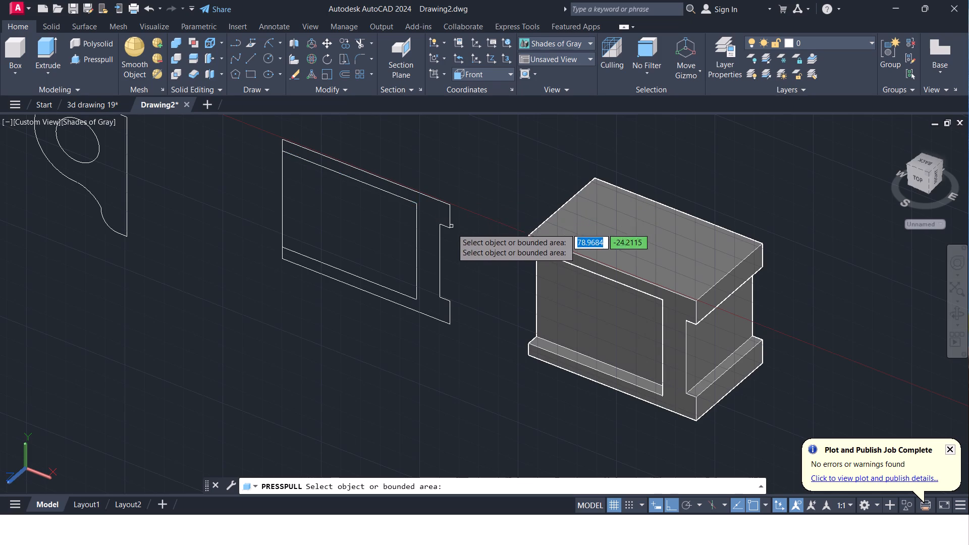
click(448, 221)
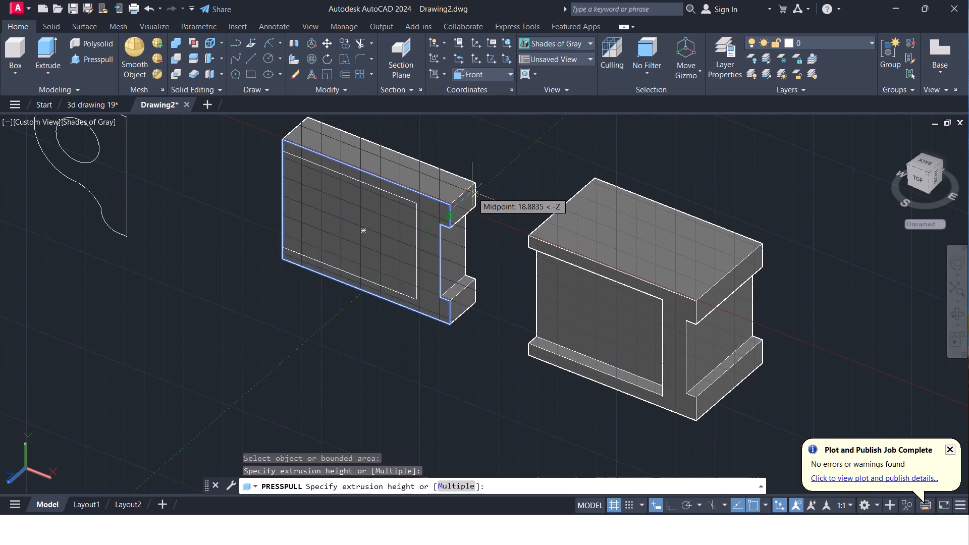
text(18)
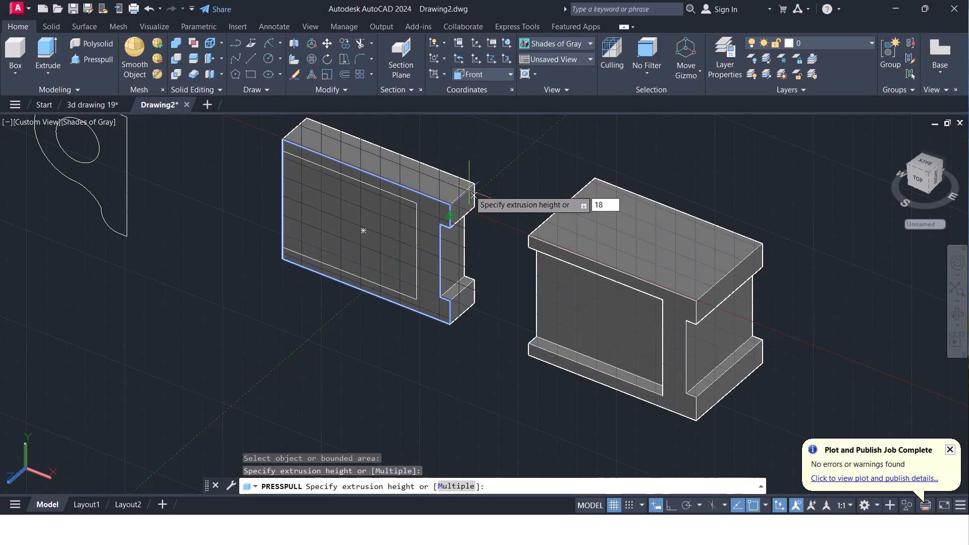
key(BackSpace)
key(BackSpace)
text(-18)
key(Return)
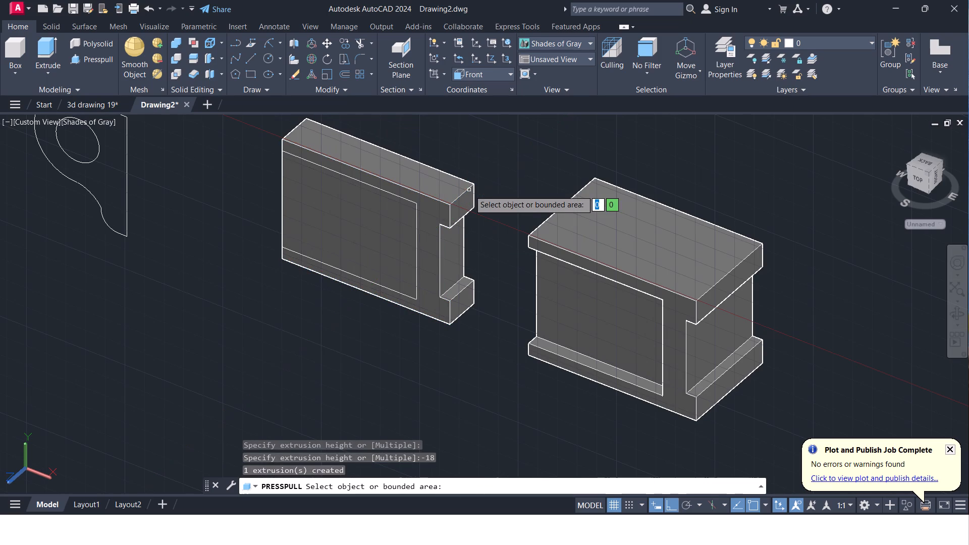
Presspull the inner rectangle on the new plate's front face outward by 6.
click(388, 251)
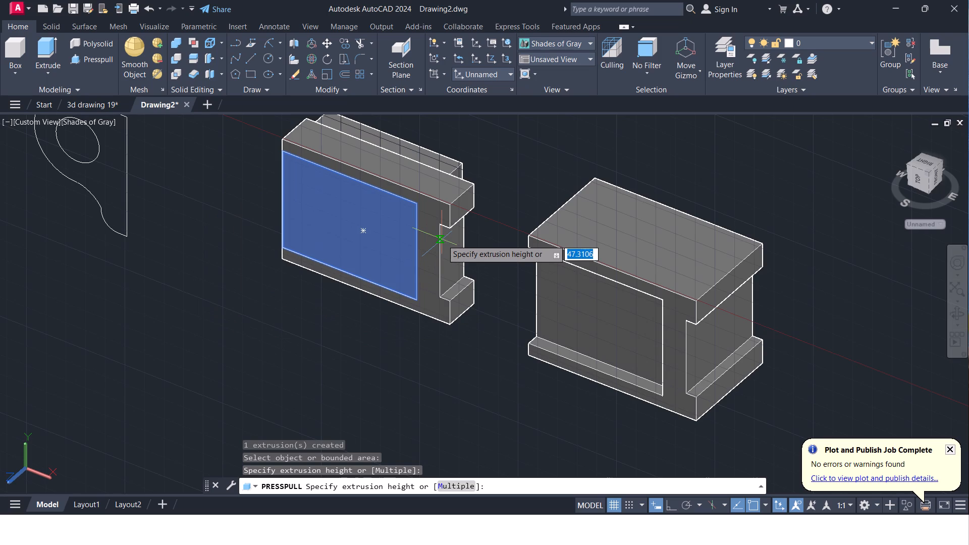
key(6)
key(Return)
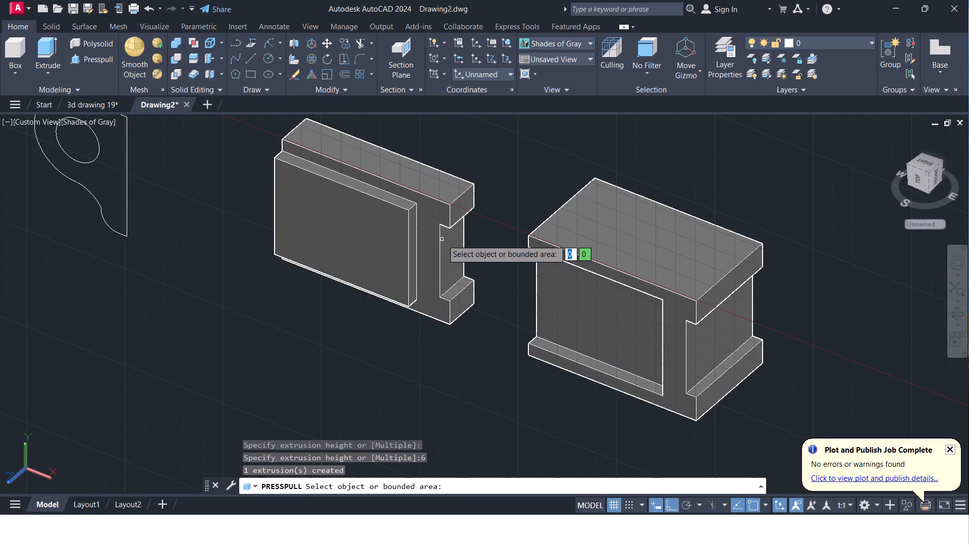
Undo the presspull of the notched plate and its raised inner rectangle, back to the bare profile lines.
key(ctrl+z)
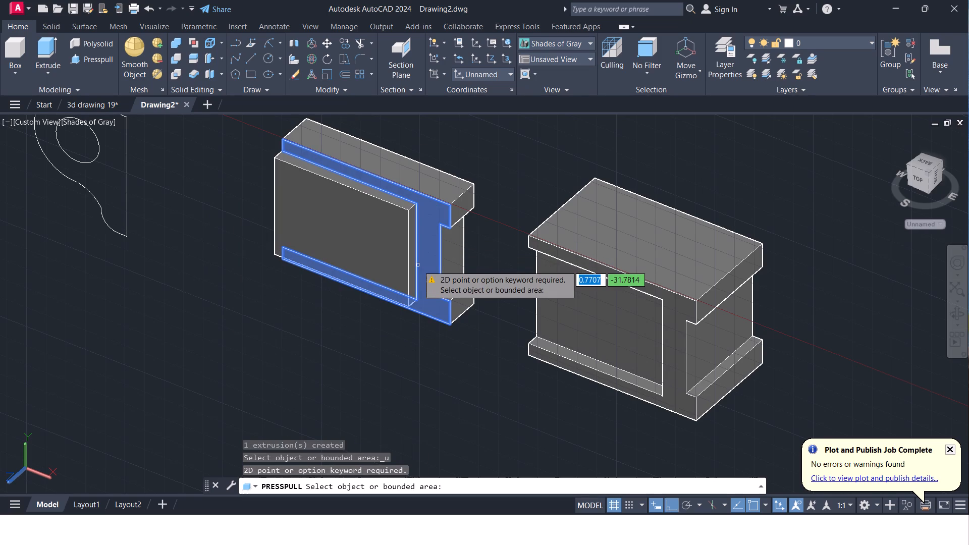
key(ctrl+z)
key(Escape)
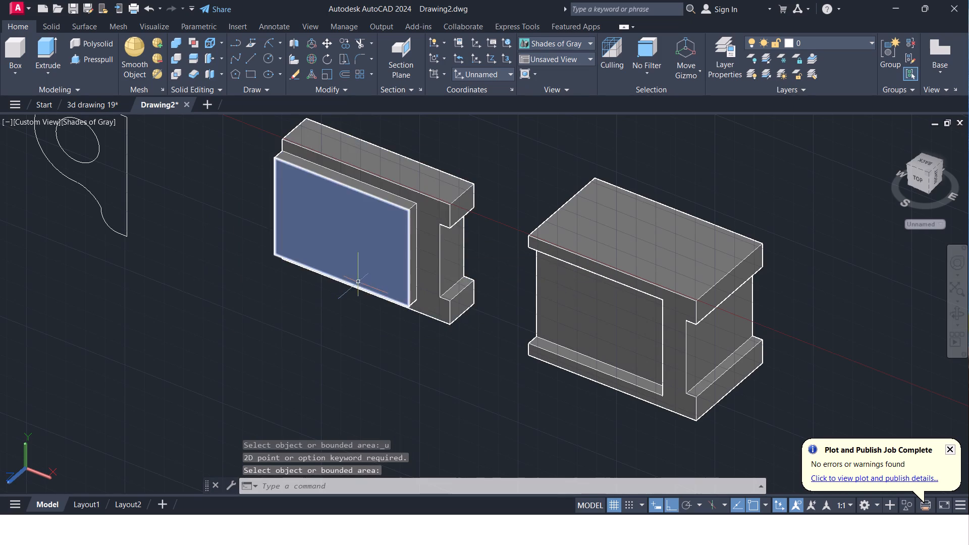
key(ctrl+z)
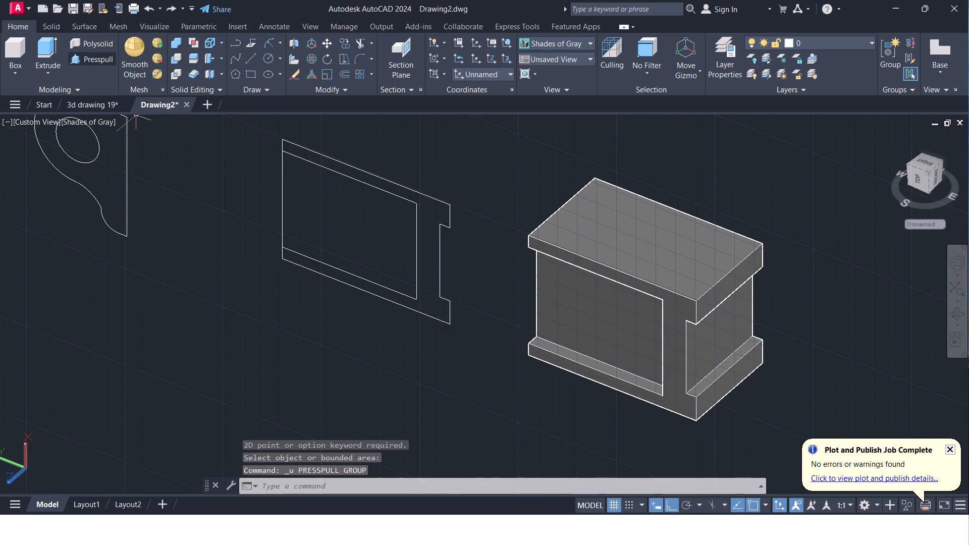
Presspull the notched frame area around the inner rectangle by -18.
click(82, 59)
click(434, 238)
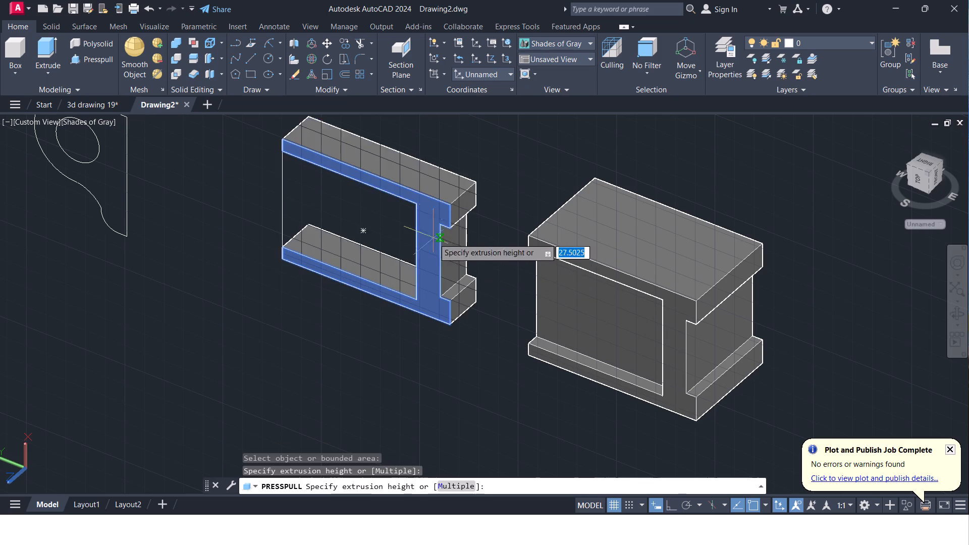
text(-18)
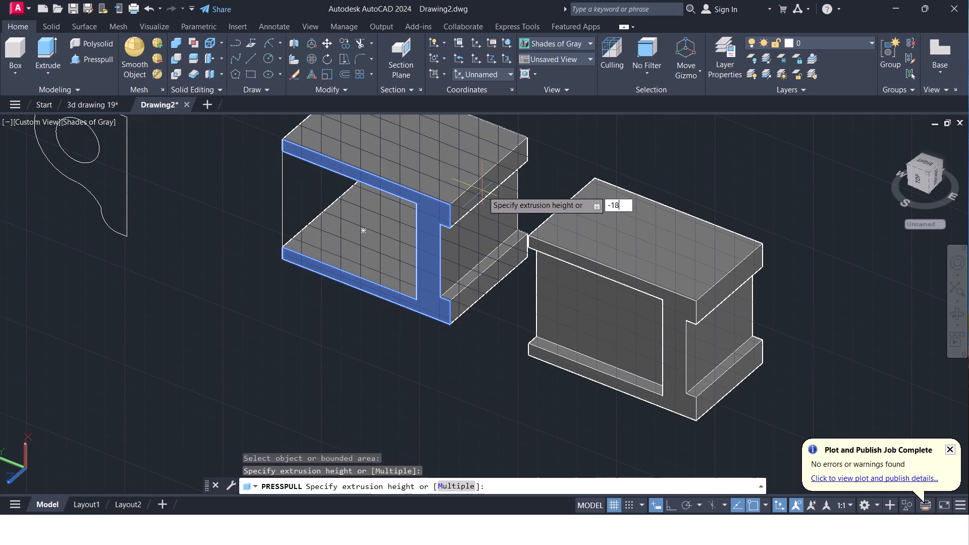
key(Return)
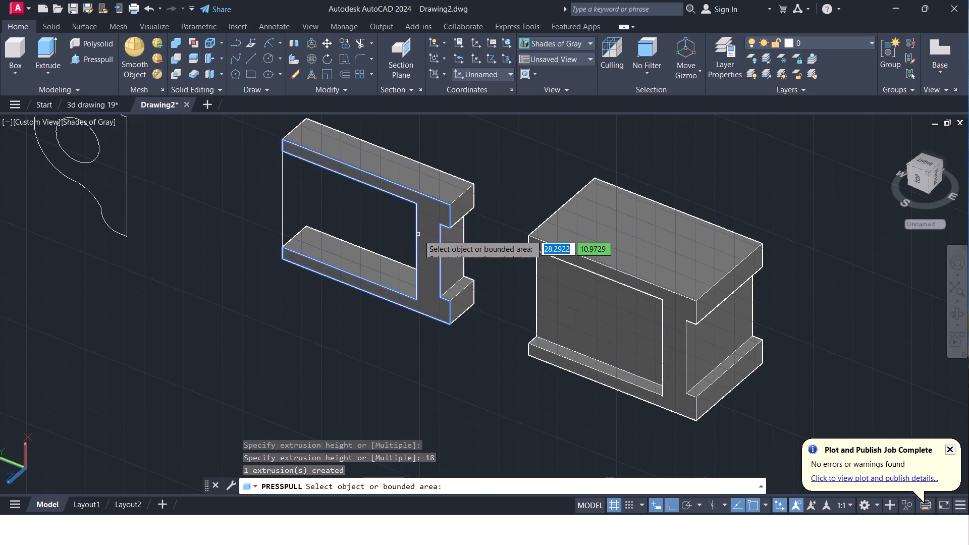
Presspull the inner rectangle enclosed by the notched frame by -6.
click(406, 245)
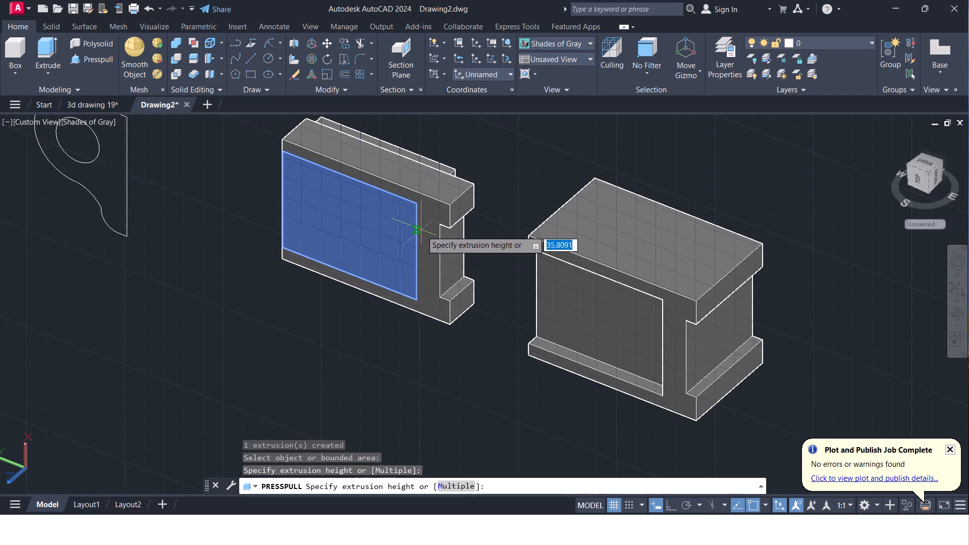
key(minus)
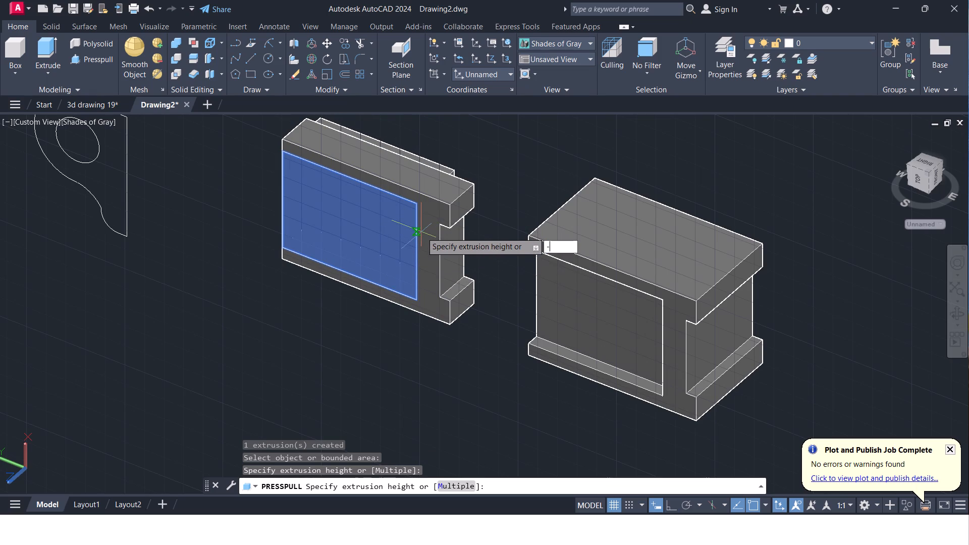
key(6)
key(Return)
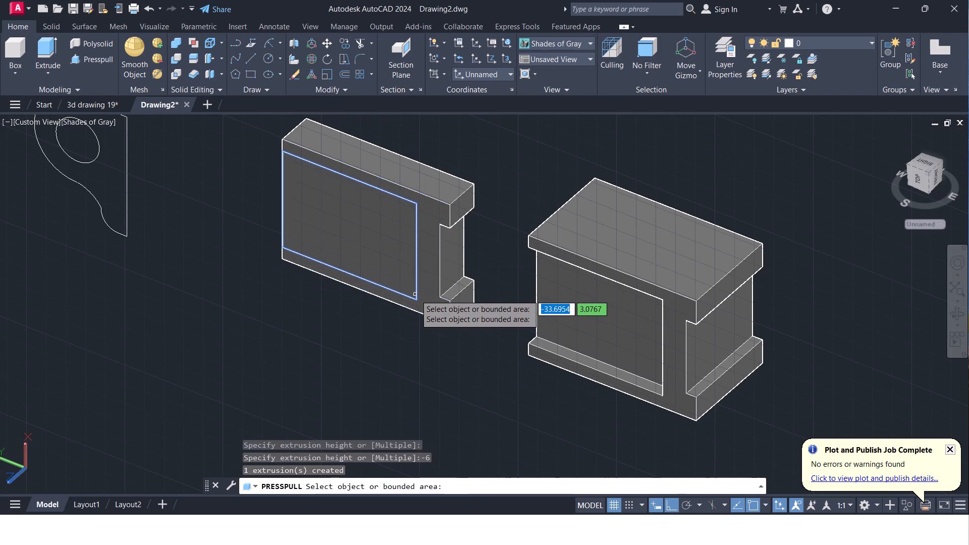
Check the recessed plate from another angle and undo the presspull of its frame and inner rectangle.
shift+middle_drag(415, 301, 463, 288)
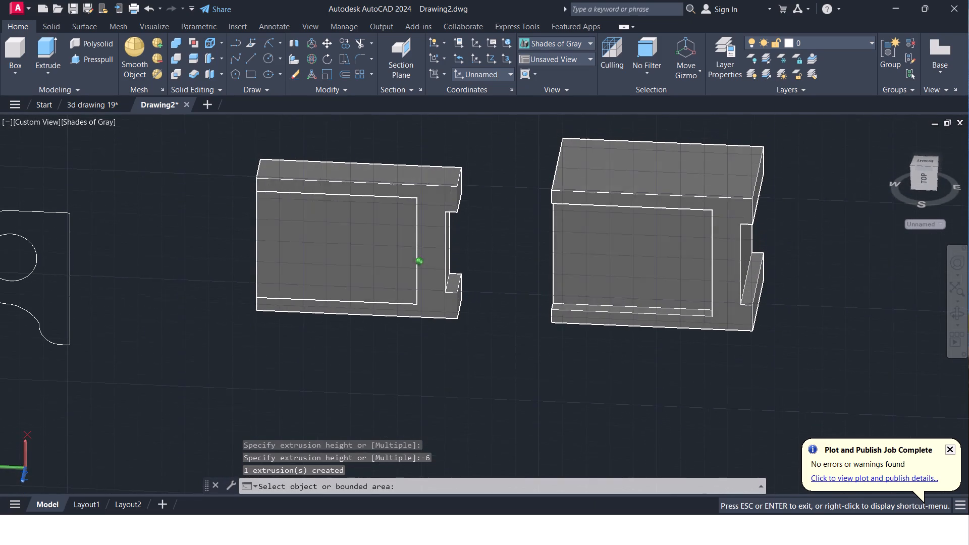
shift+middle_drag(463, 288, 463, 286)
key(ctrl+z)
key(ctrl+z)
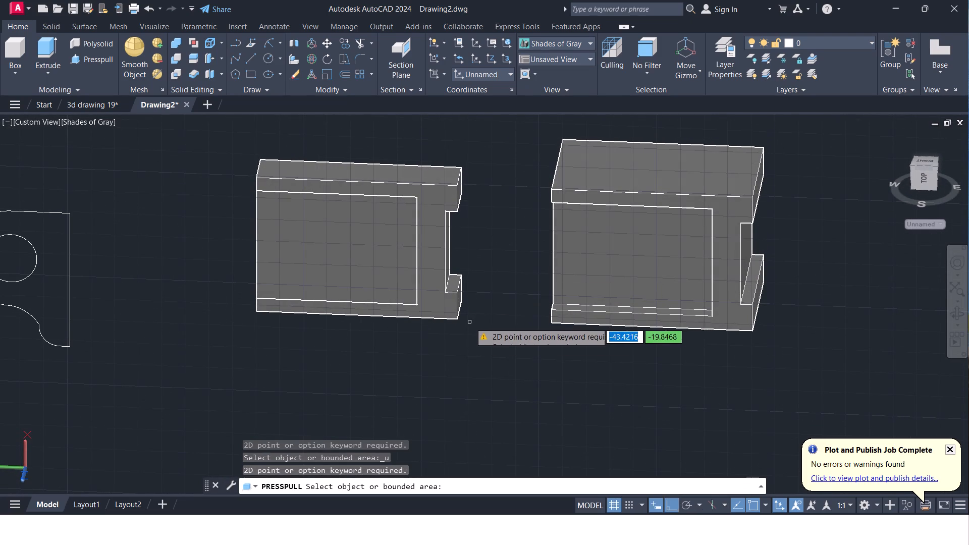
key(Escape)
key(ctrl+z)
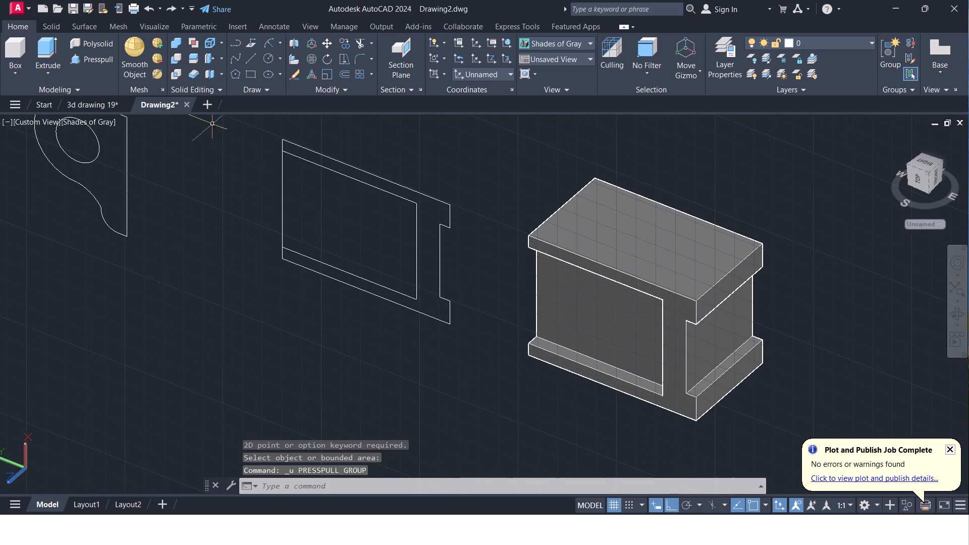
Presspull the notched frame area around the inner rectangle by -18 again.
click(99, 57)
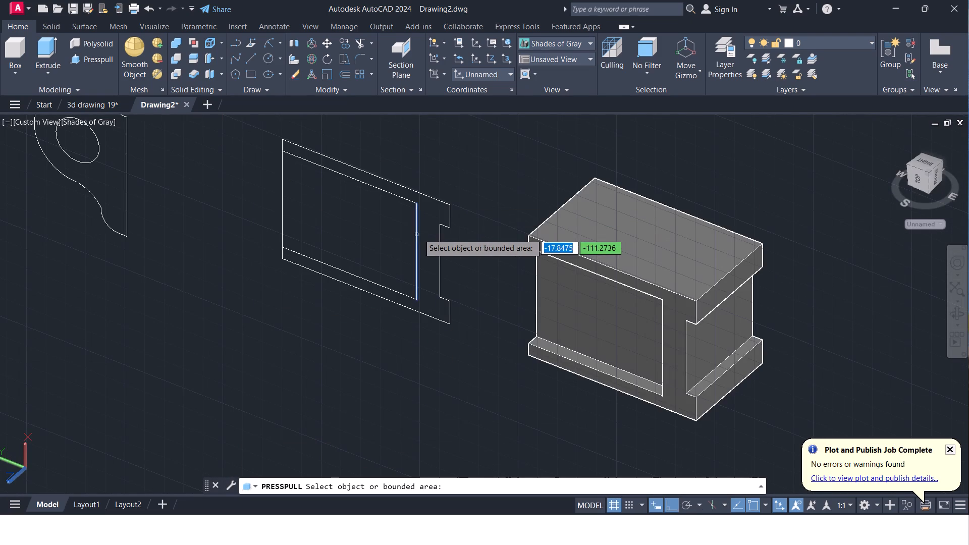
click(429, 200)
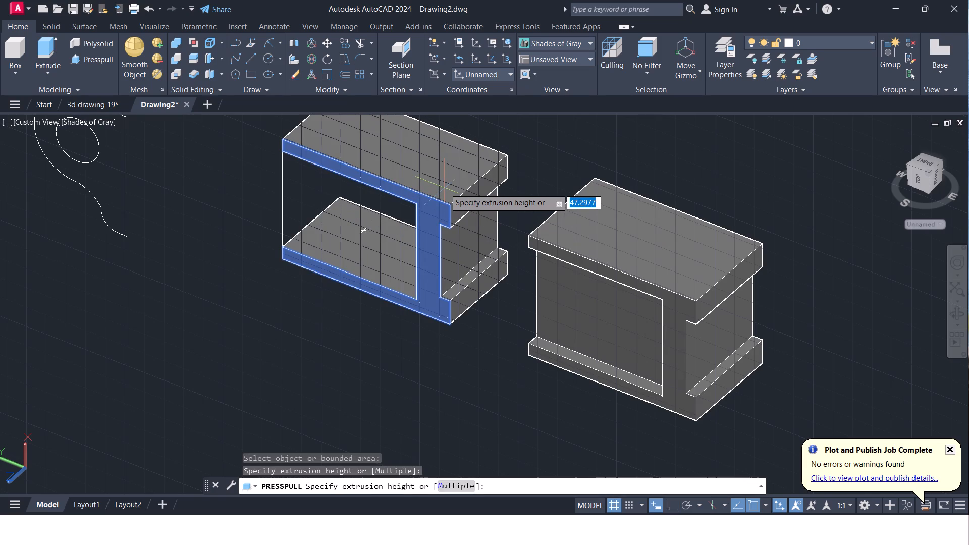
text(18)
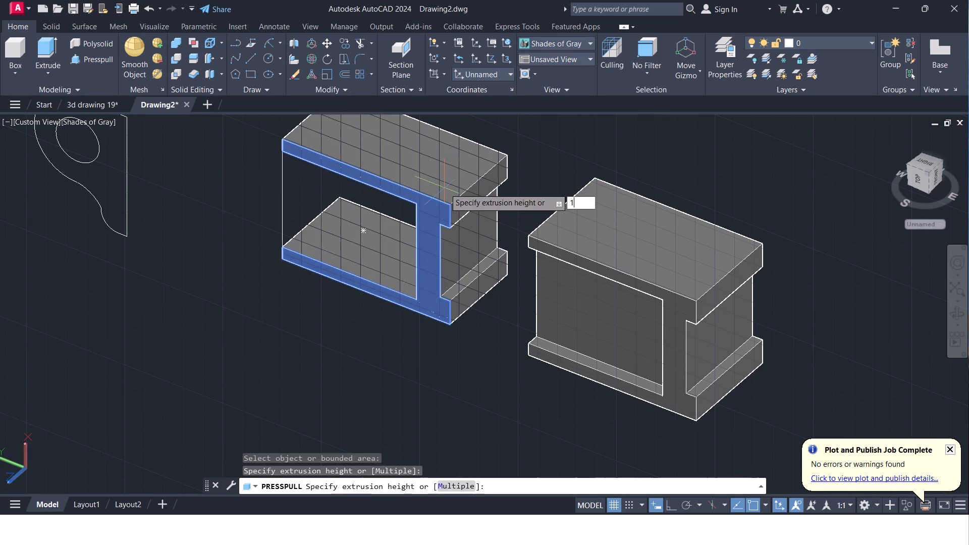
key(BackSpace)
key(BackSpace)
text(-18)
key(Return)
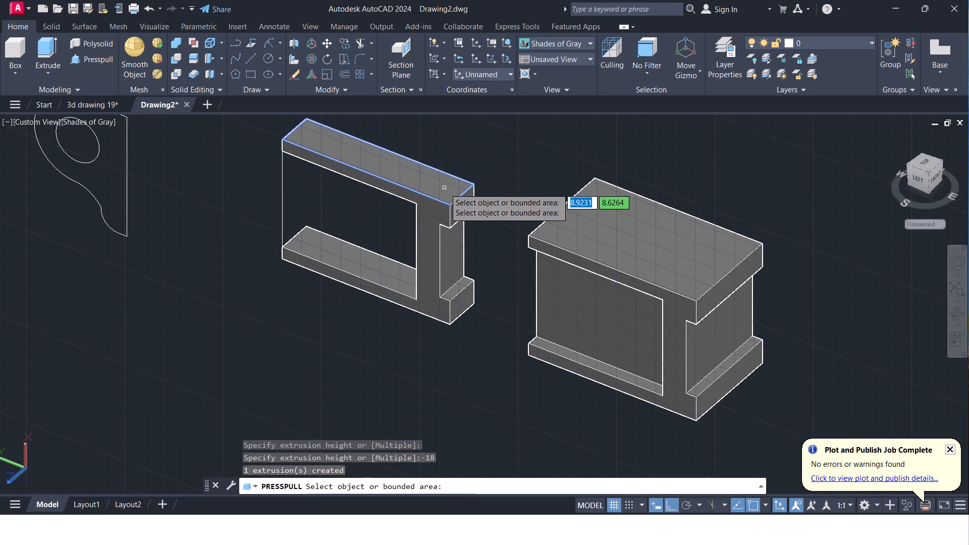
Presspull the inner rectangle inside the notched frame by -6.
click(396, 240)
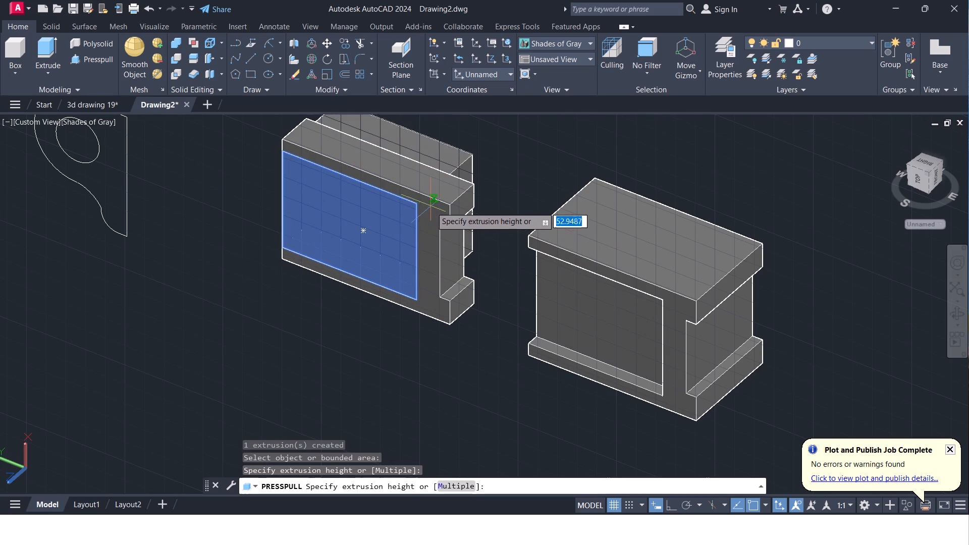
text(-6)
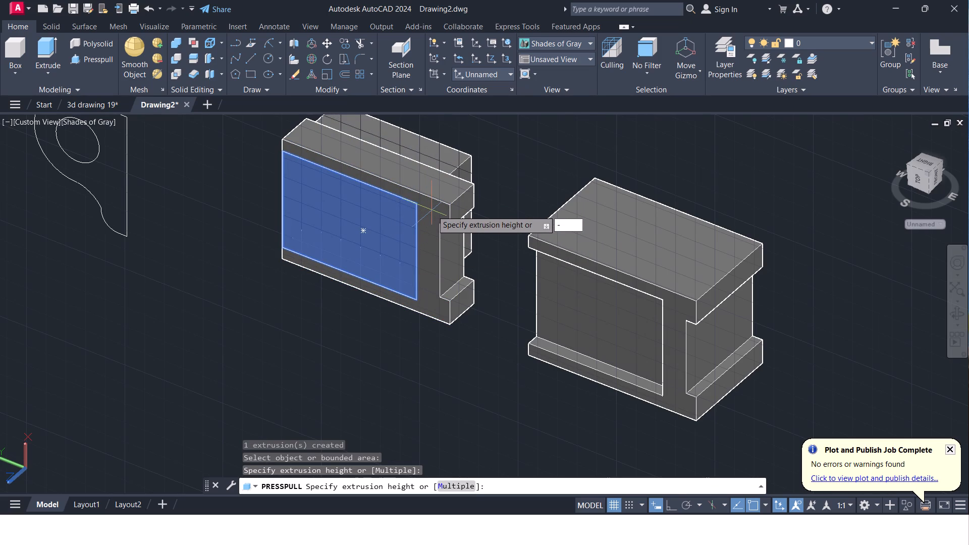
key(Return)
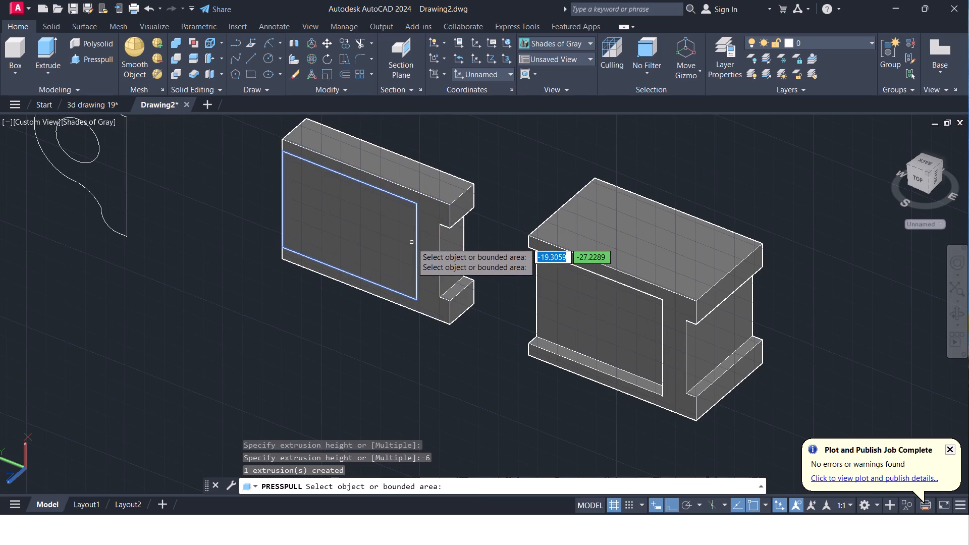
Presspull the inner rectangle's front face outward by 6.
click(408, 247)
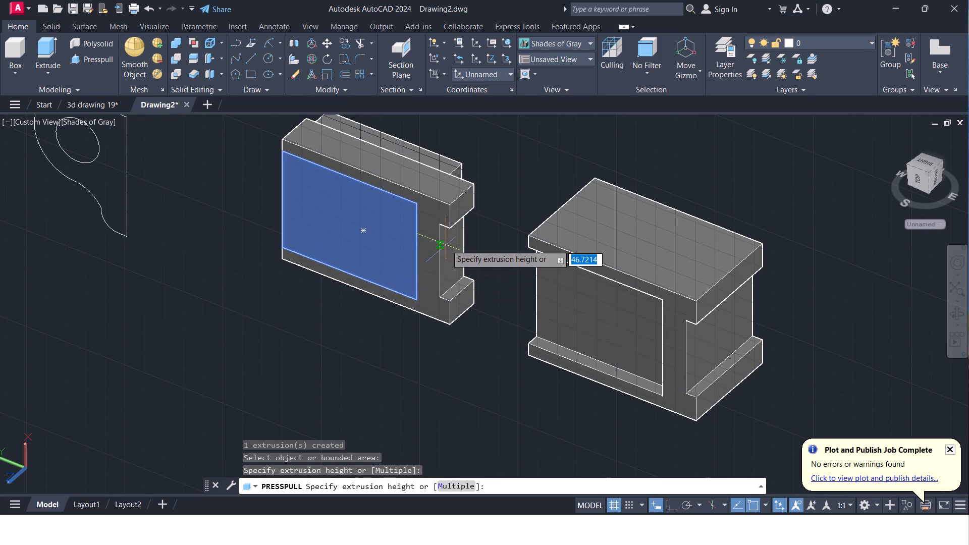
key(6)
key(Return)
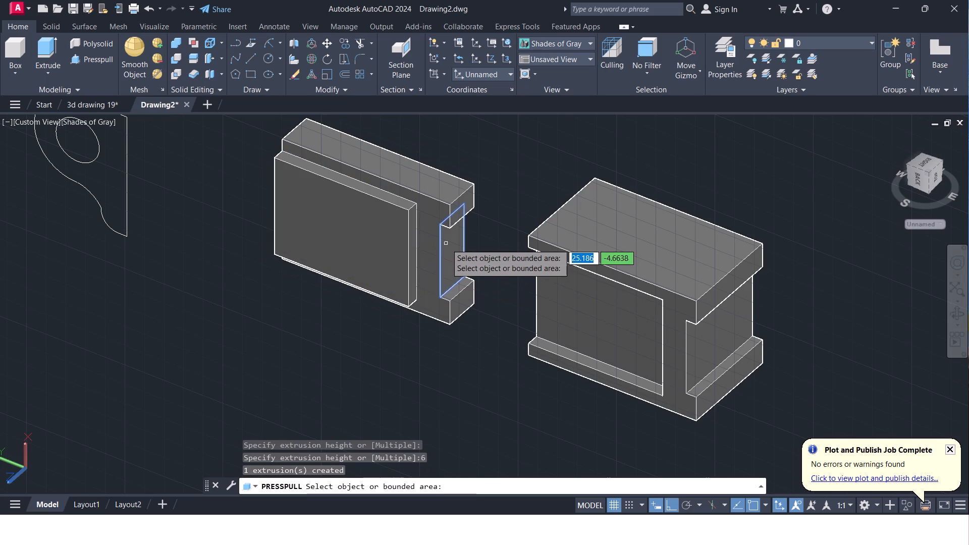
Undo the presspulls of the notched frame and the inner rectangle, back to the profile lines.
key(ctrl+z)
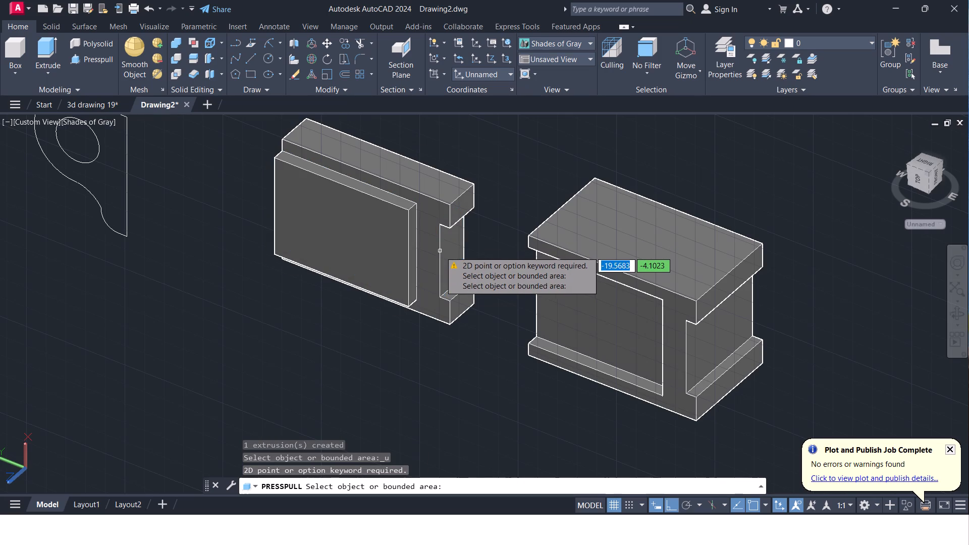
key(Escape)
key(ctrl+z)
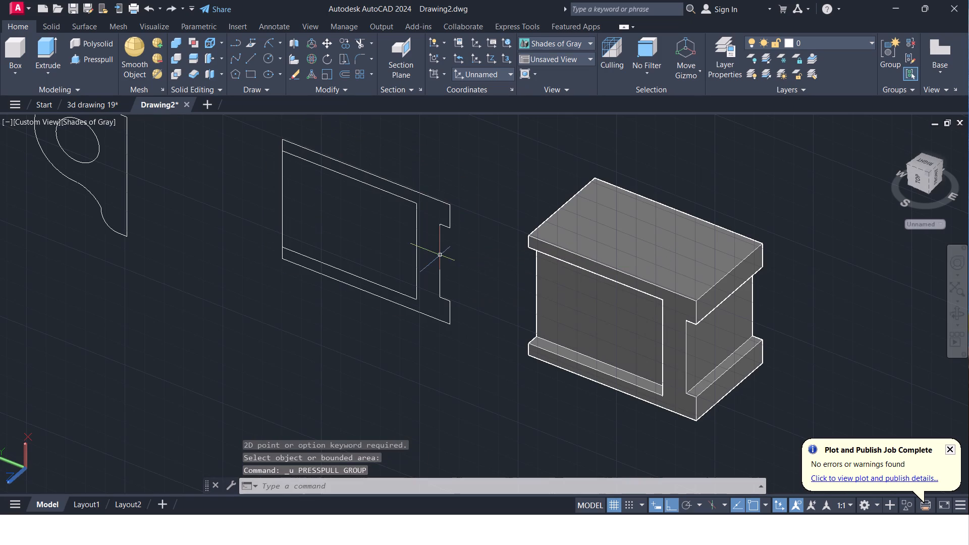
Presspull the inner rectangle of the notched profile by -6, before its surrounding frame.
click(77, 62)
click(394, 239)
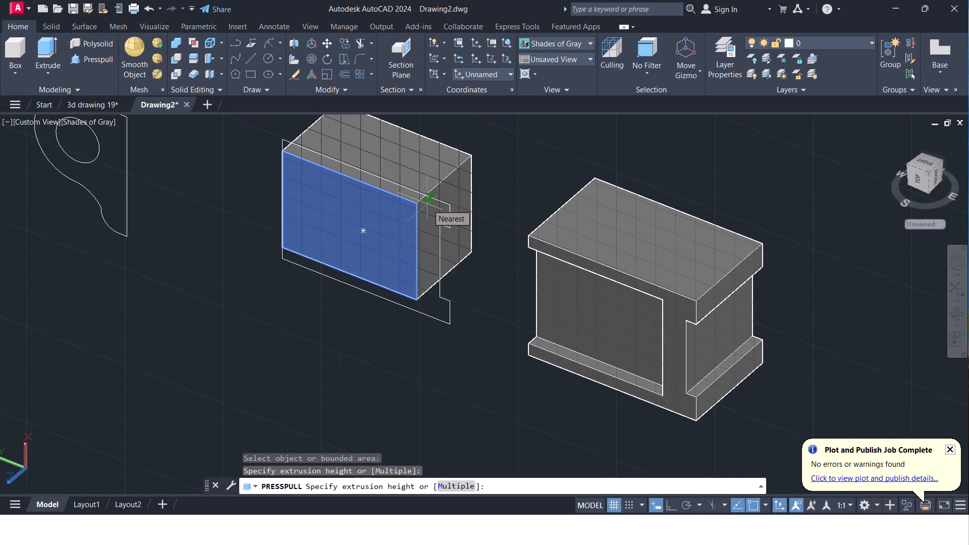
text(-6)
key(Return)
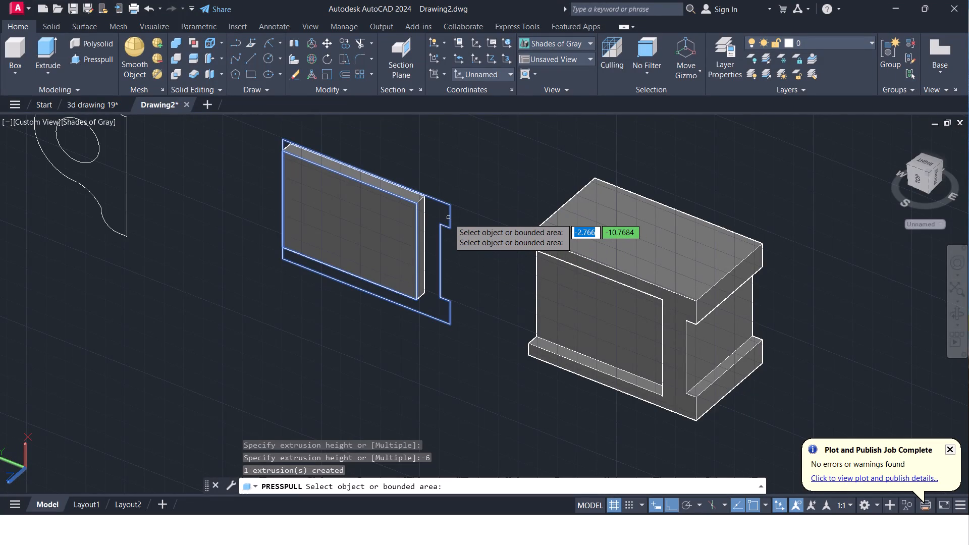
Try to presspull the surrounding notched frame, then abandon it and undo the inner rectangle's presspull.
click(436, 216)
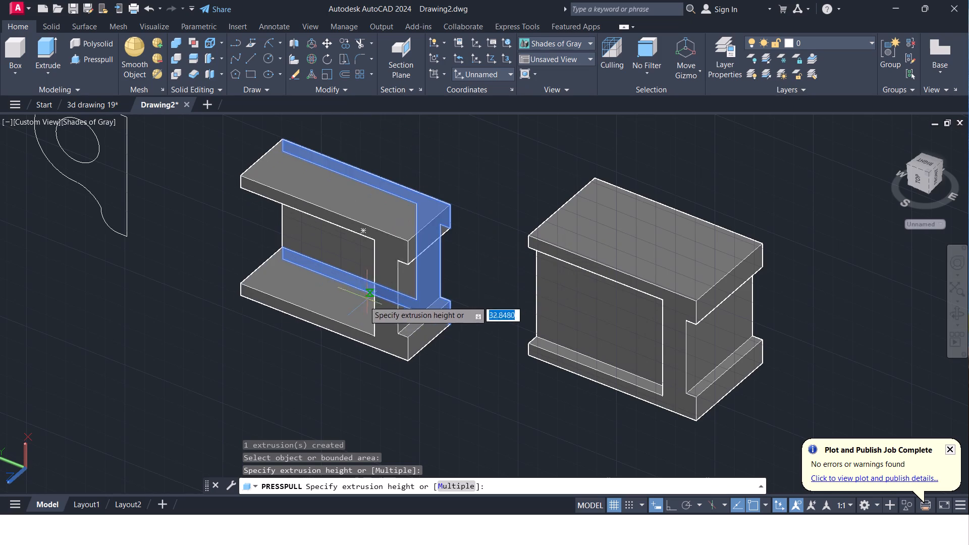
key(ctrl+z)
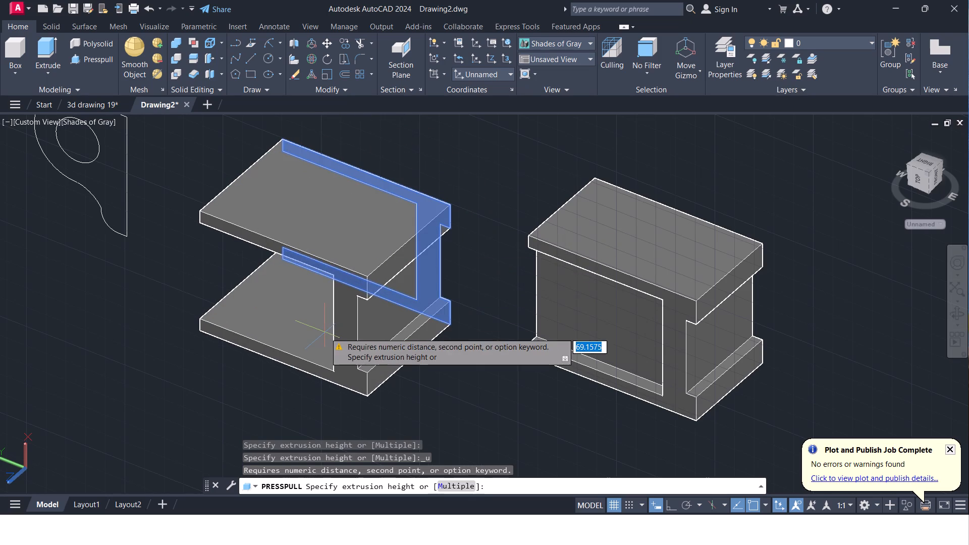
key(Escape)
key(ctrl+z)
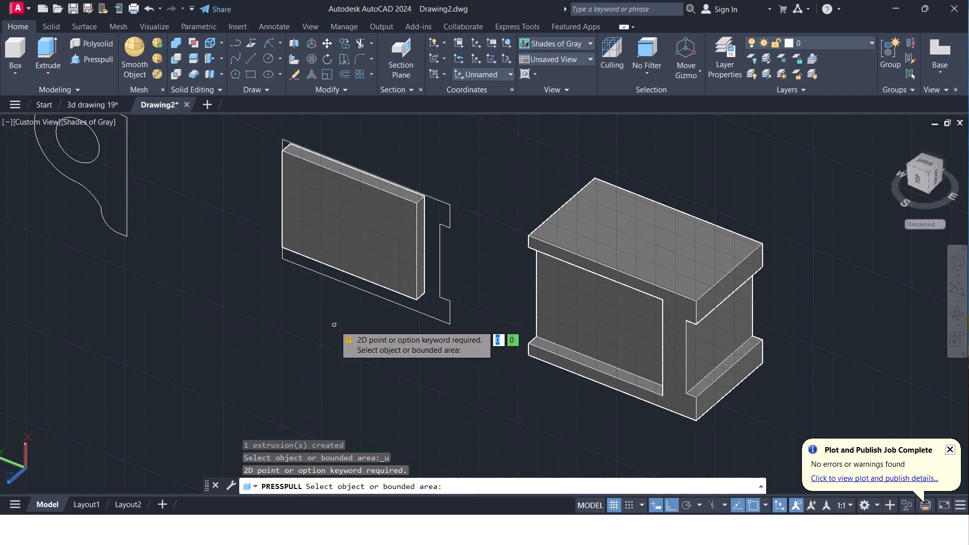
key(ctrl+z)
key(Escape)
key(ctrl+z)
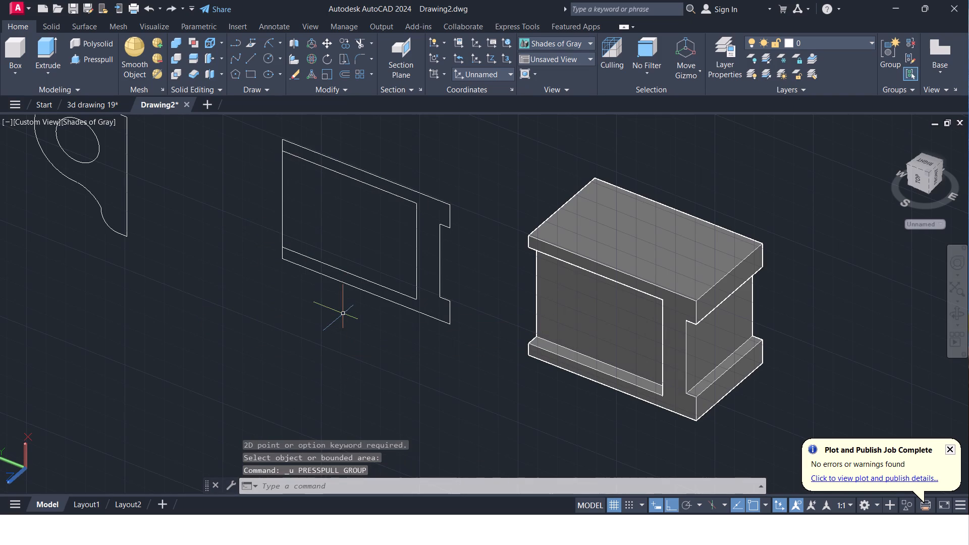
Presspull the notched frame area around the inner rectangle by 18.
click(114, 61)
click(427, 226)
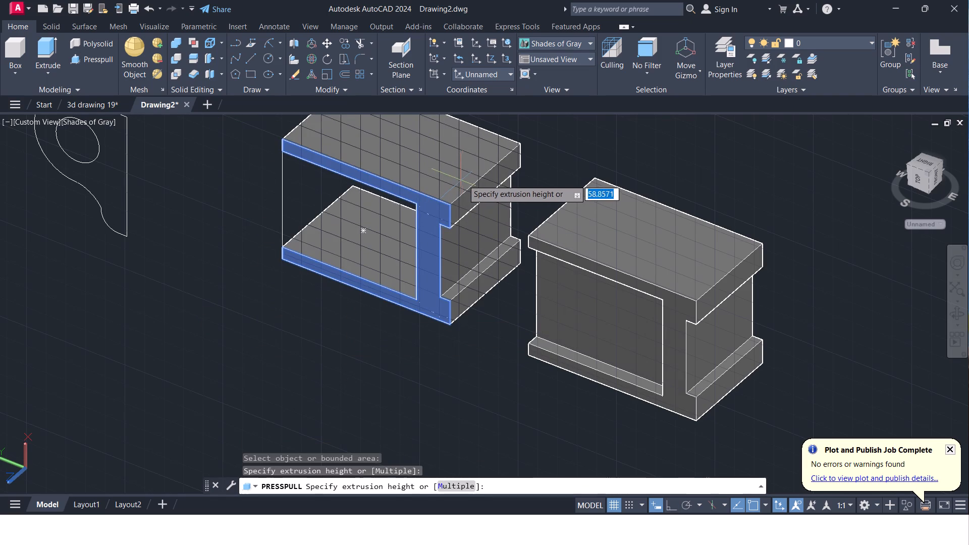
text(18)
key(Return)
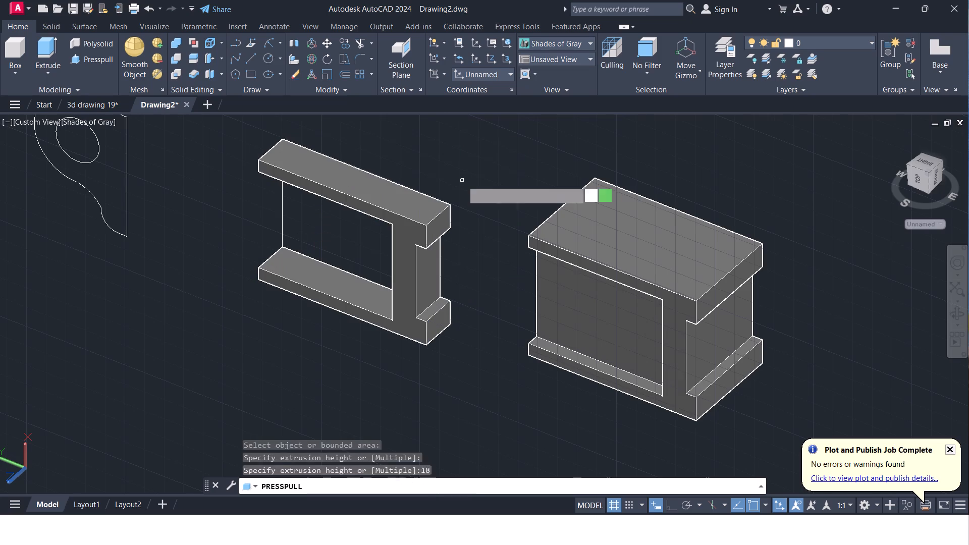
Presspull the inner rectangle of the notched profile by 12, forming the recessed panel within the frame.
click(371, 248)
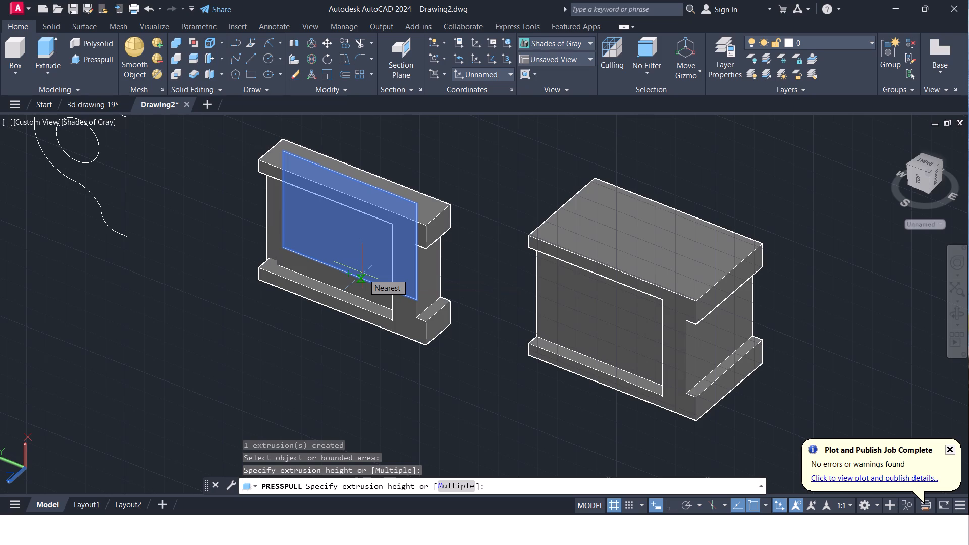
text(12)
key(Return)
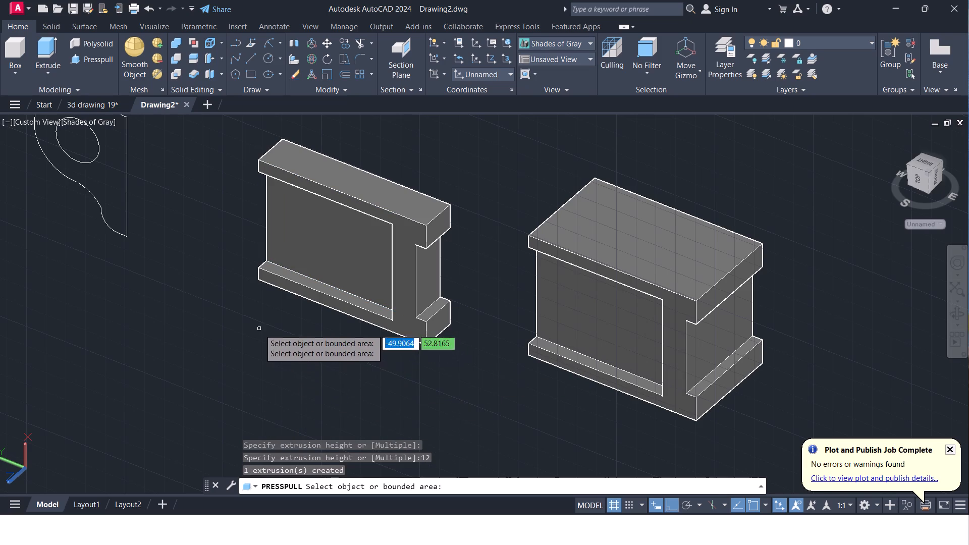
Presspull the rounded bracket profile around its hole by 50.
middle_drag(259, 329, 295, 443)
click(151, 289)
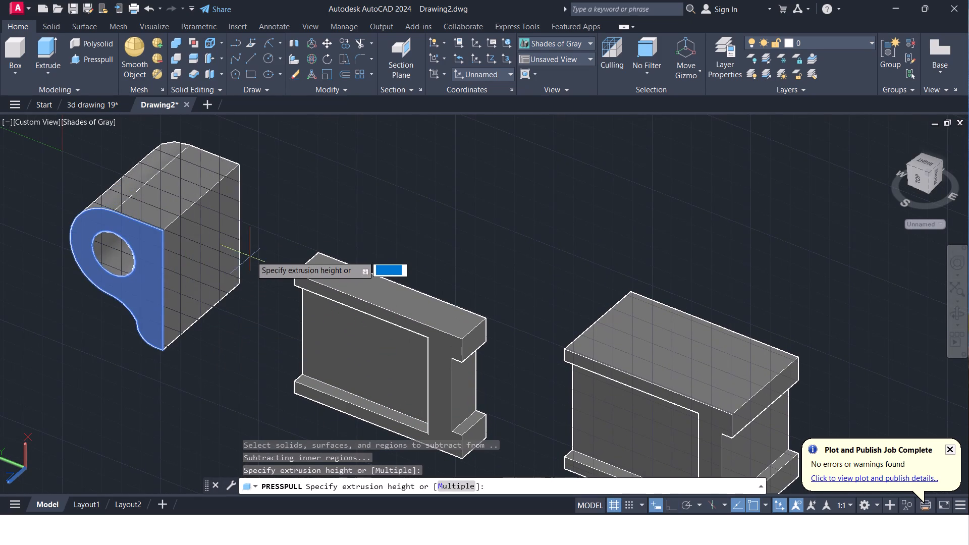
text(50)
key(Return)
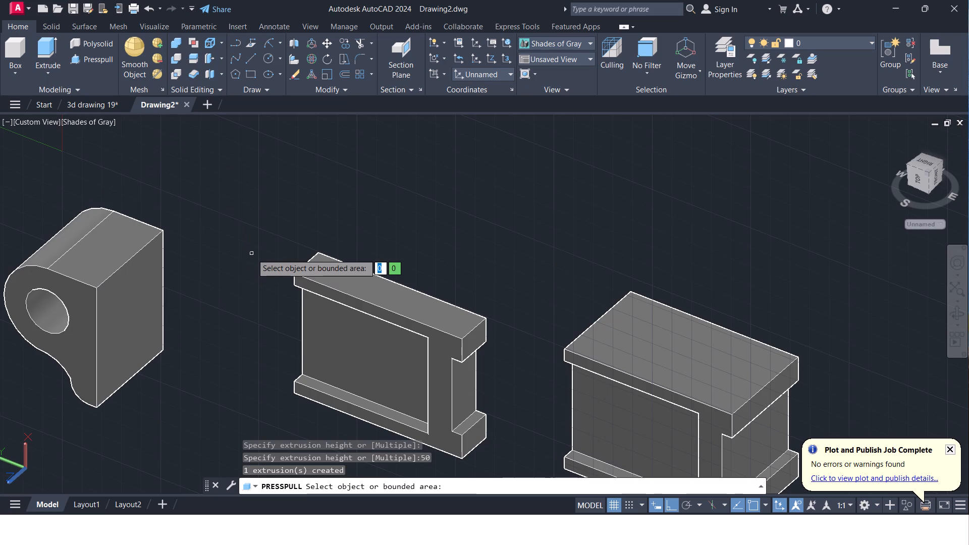
key(Escape)
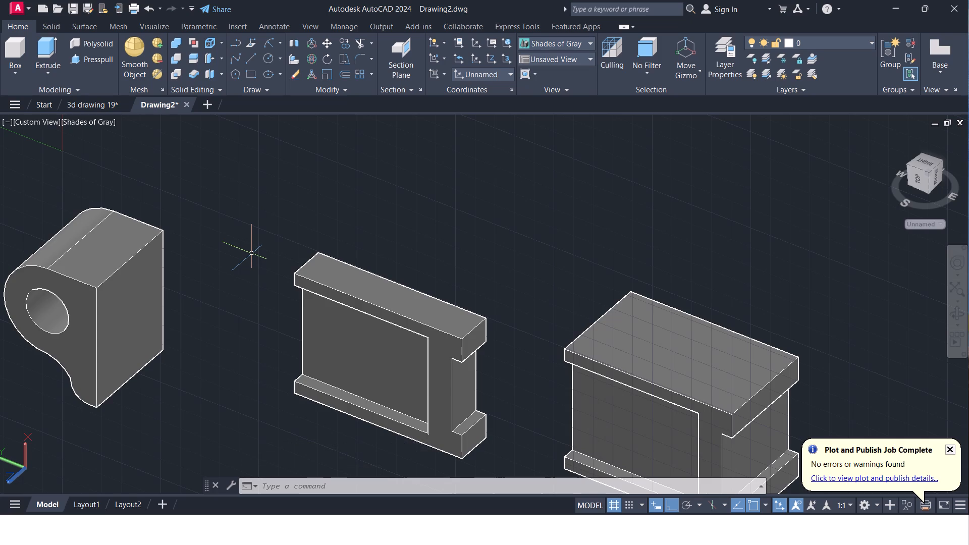
Draw a 16-long reference line from the bracket's front top corner along its straight depth edge.
key(l)
key(Return)
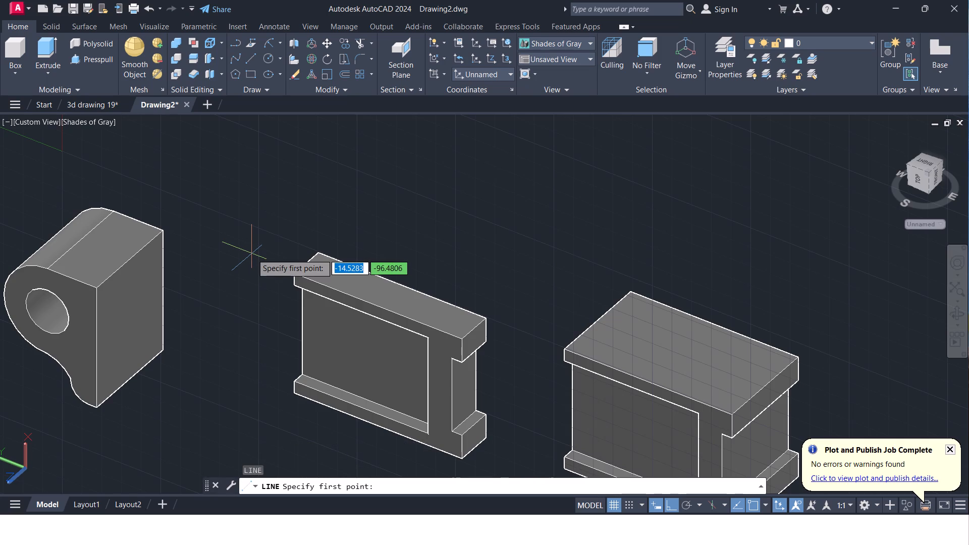
click(98, 291)
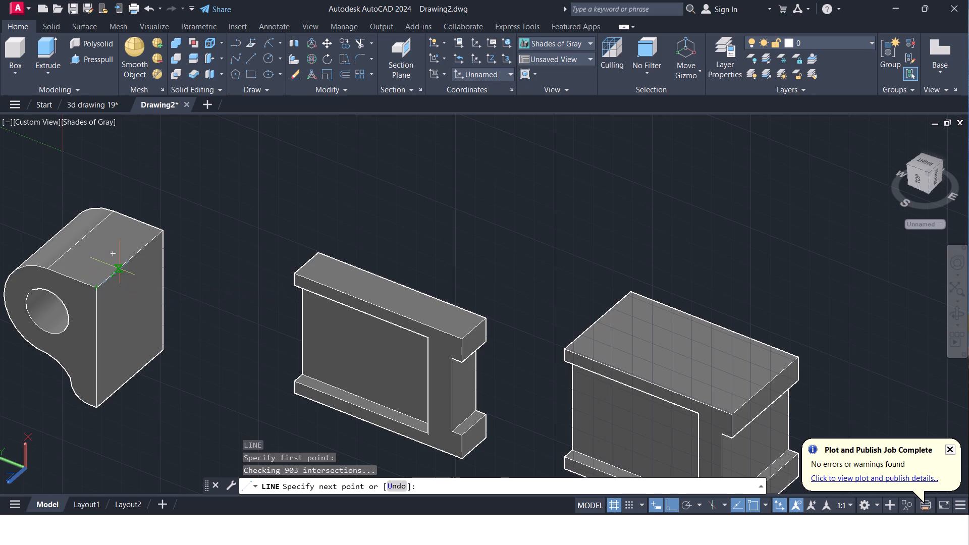
text(16)
key(Return)
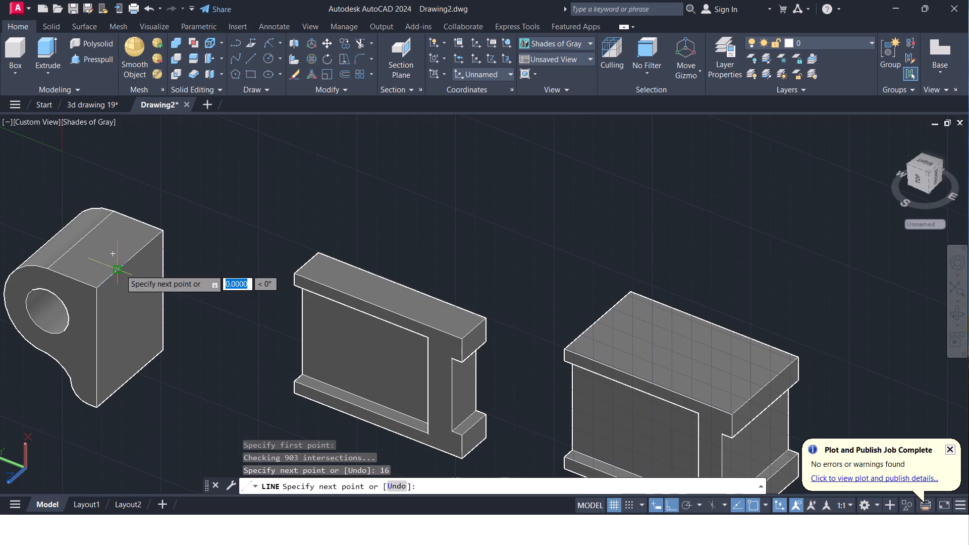
key(Escape)
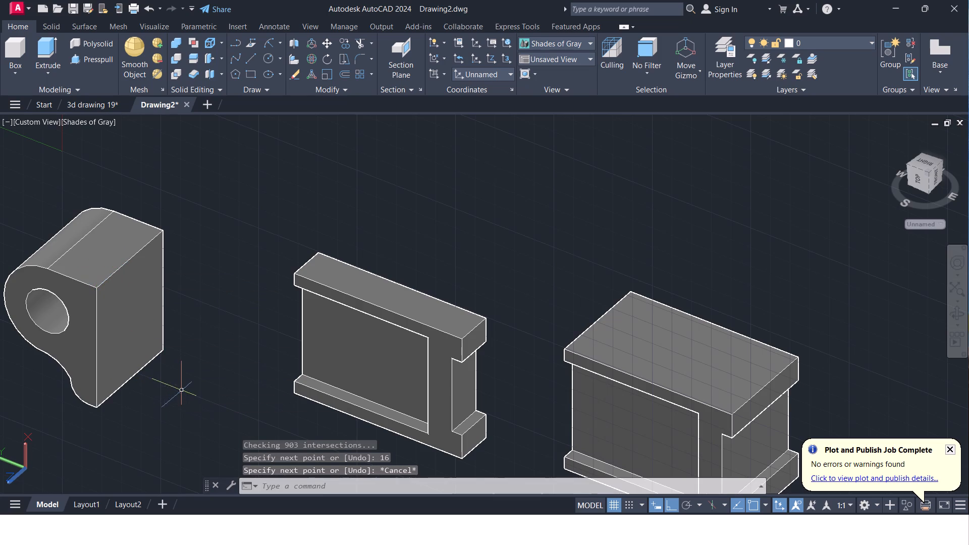
Move the bracket solid from the reference line's end on its top edge to the notched frame's adjoining upper front corner.
click(120, 354)
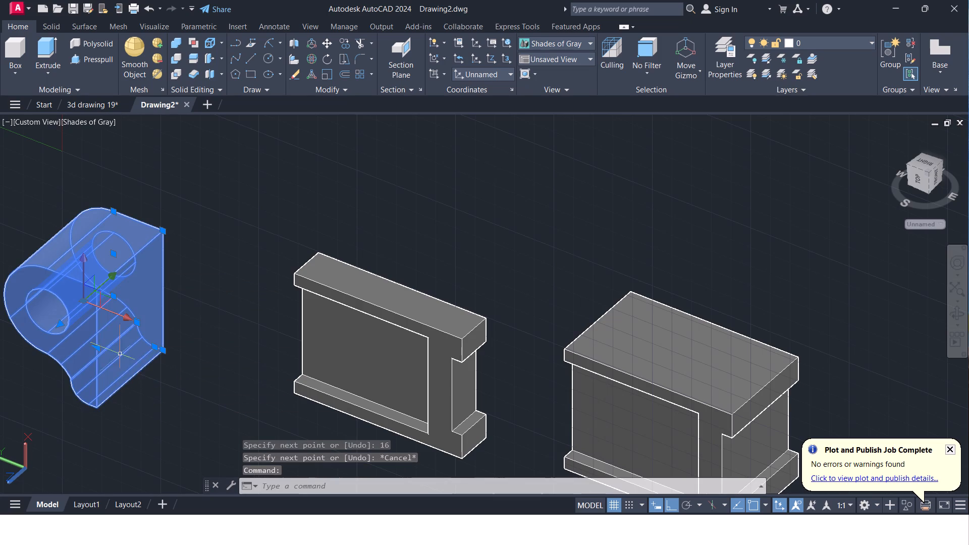
key(m)
key(space)
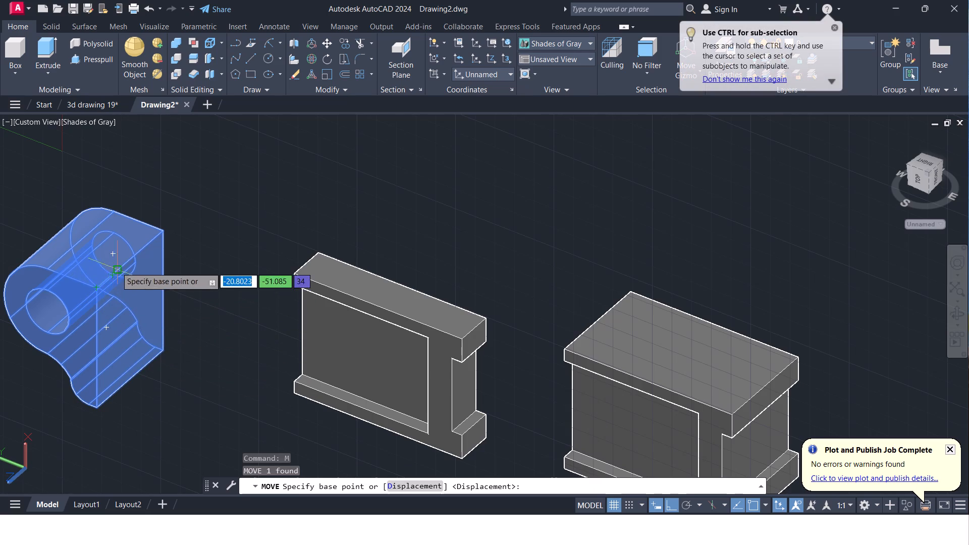
scroll(115, 279, up, 4)
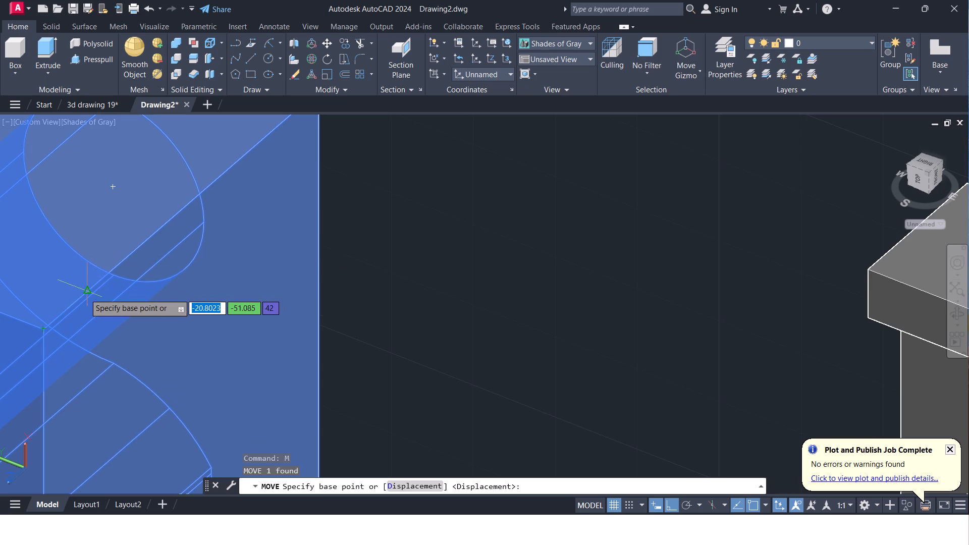
click(110, 271)
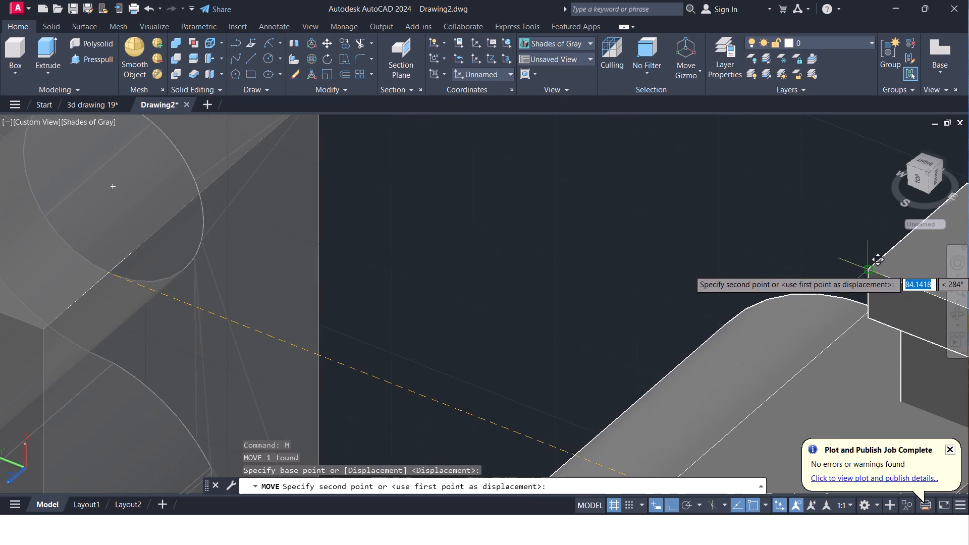
click(868, 272)
Draw guide lines from the recessed panel's lower corner beside the bracket: 25 along its bottom edge, then 25 up across the panel.
scroll(868, 273, down, 2)
middle_drag(824, 322, 711, 316)
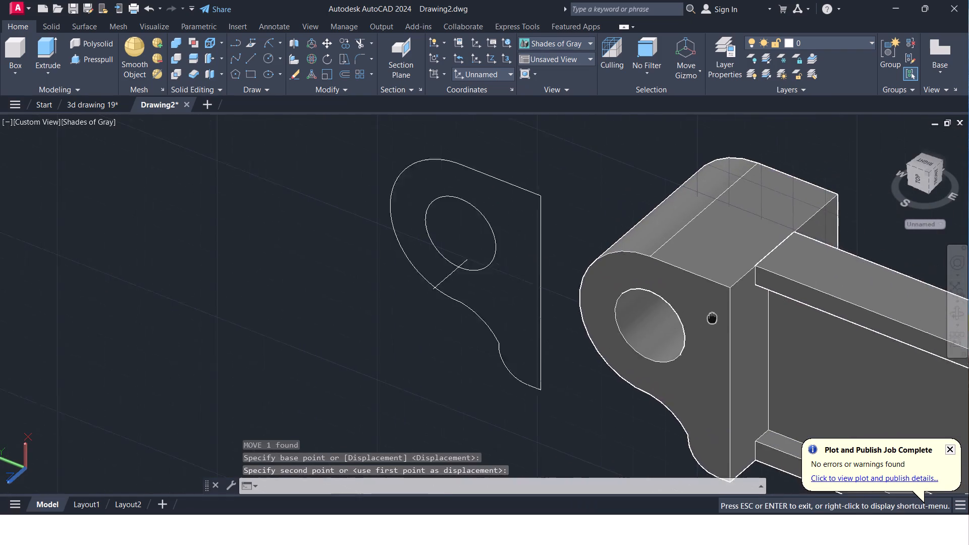
middle_drag(711, 316, 481, 282)
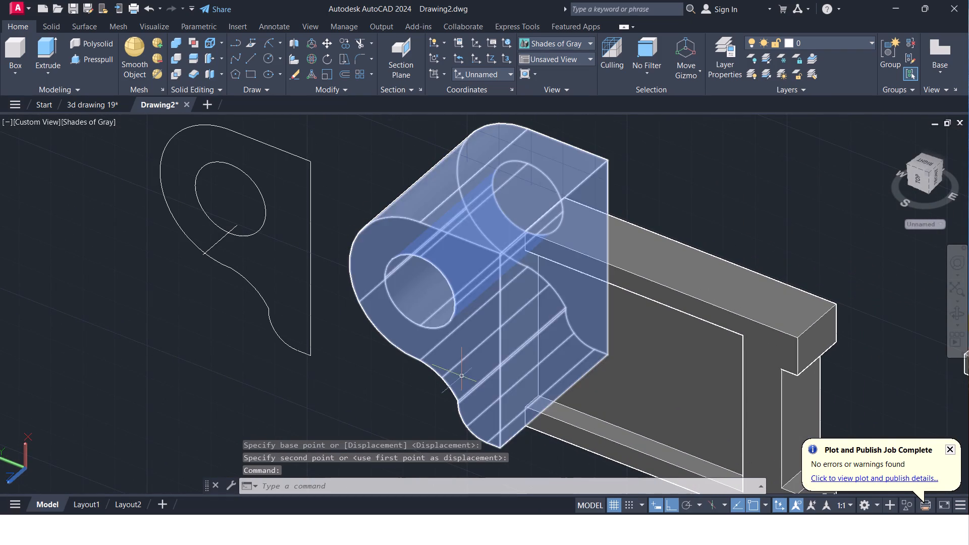
shift+middle_drag(642, 391, 688, 356)
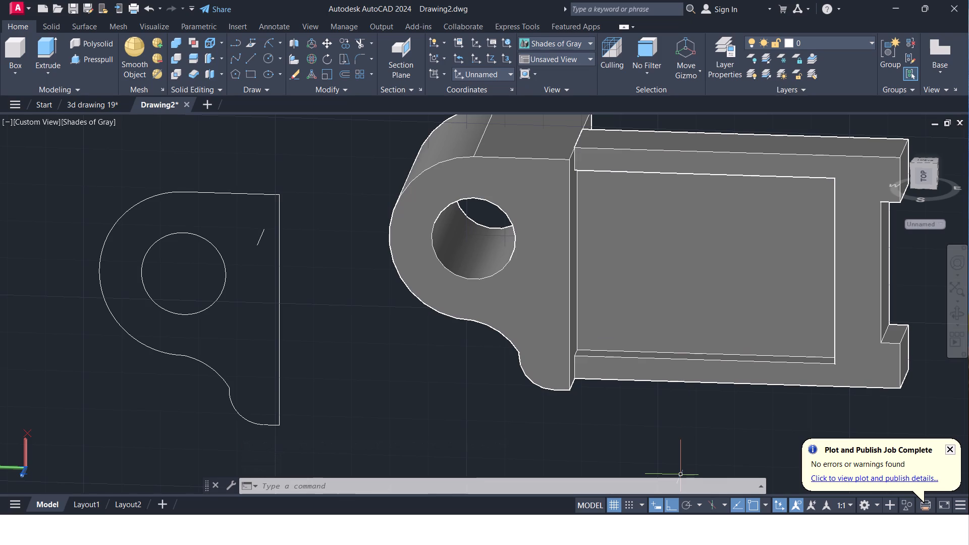
key(l)
key(Return)
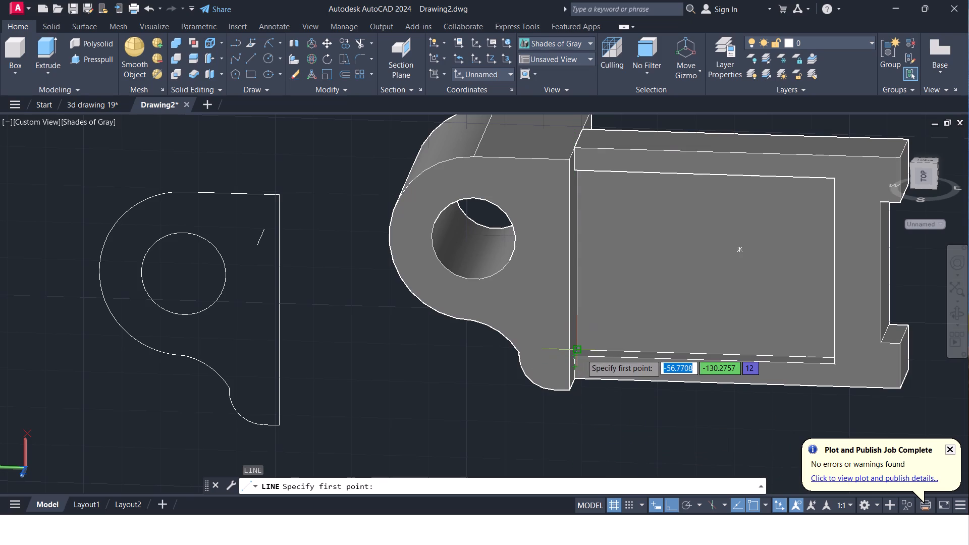
shift+middle_drag(576, 355, 559, 355)
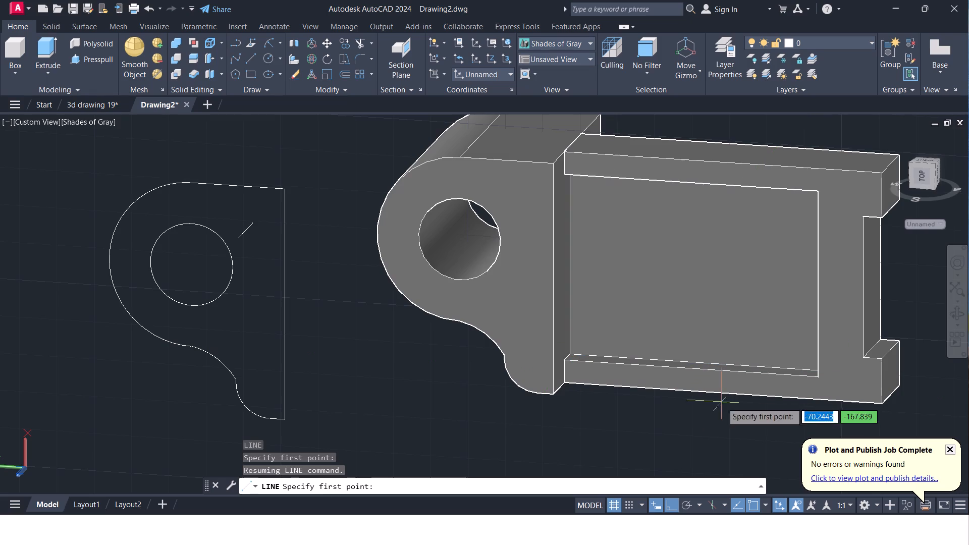
click(573, 356)
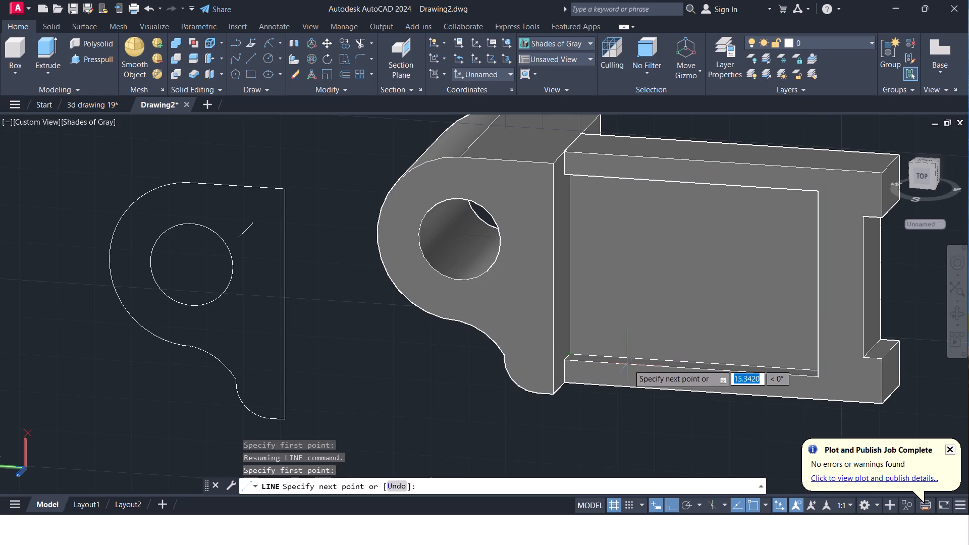
text(25)
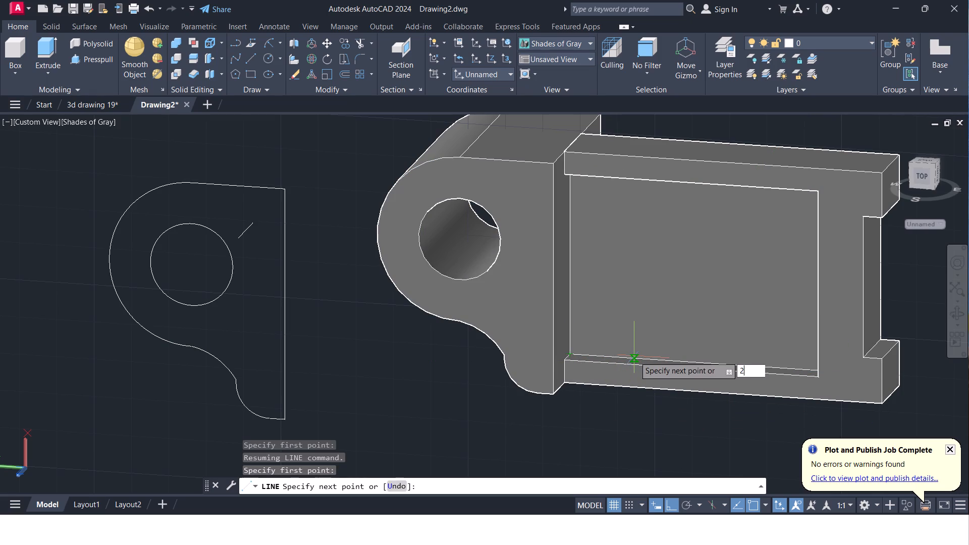
key(Return)
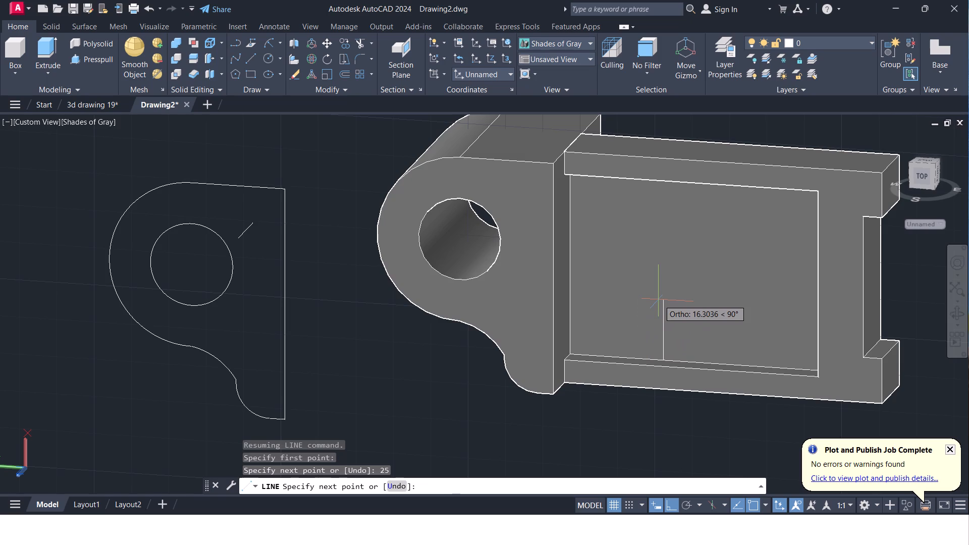
text(25)
key(Return)
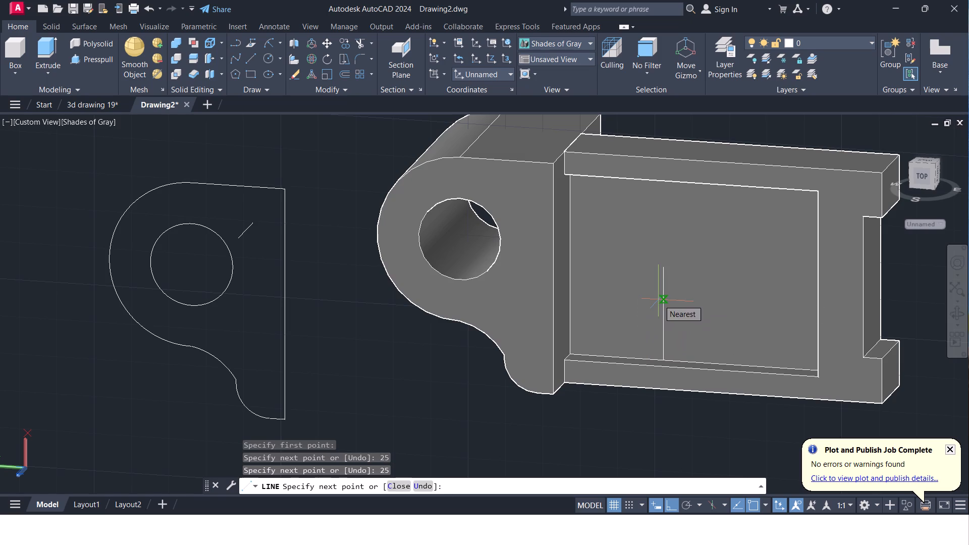
key(Escape)
Draw a circle of radius 8 centred on the upper end of the vertical guide line on the recessed panel.
key(c)
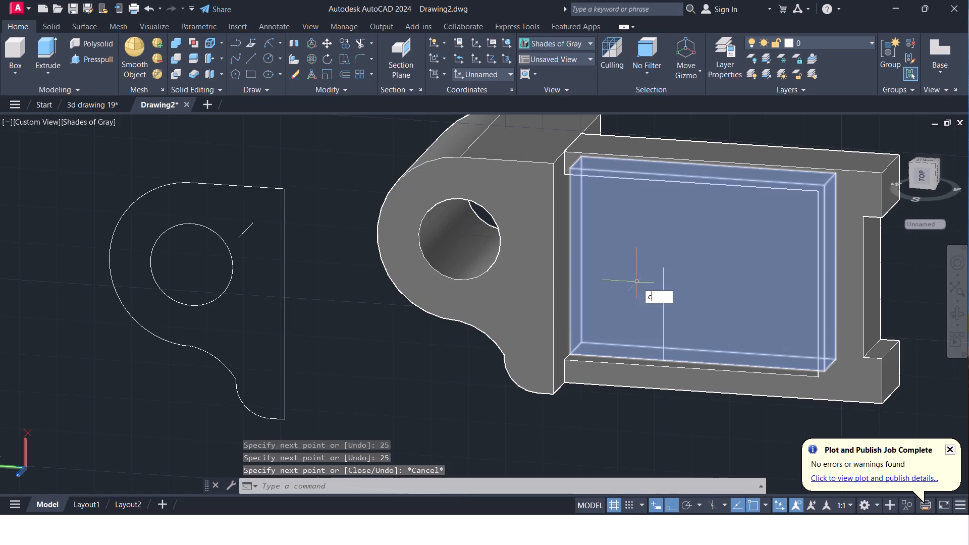
key(space)
click(667, 271)
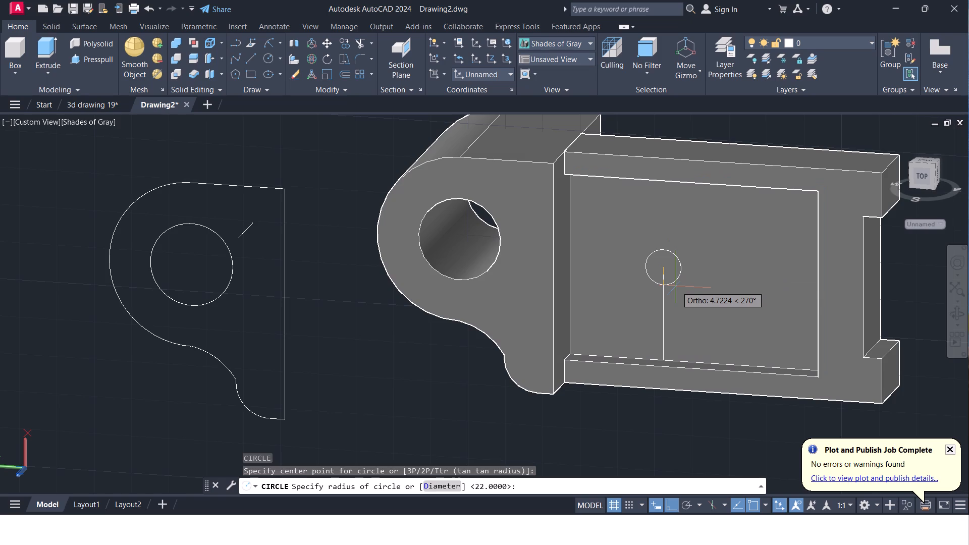
key(8)
key(Return)
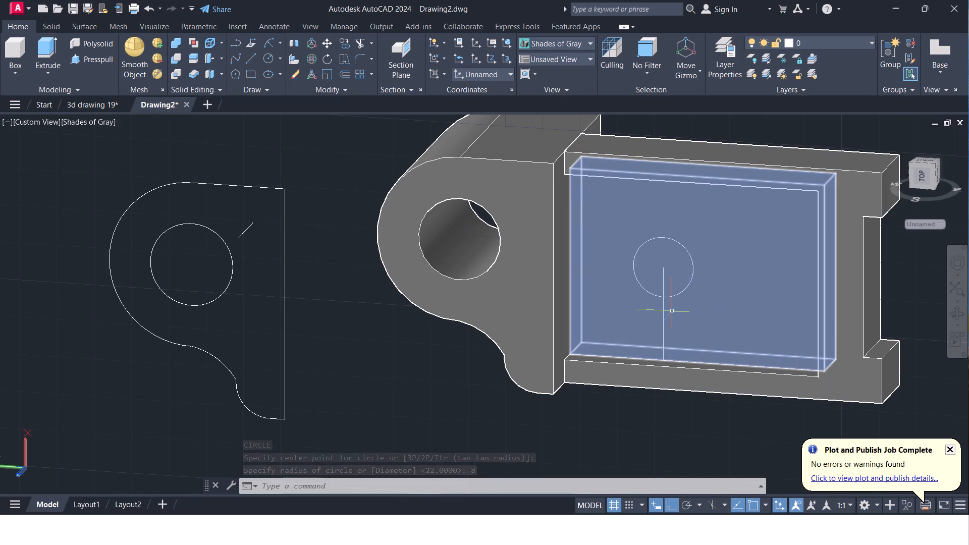
Draw an 18-long line from the circle's centre, parallel to the panel's long edge and away from the bracket.
key(l)
key(space)
click(662, 270)
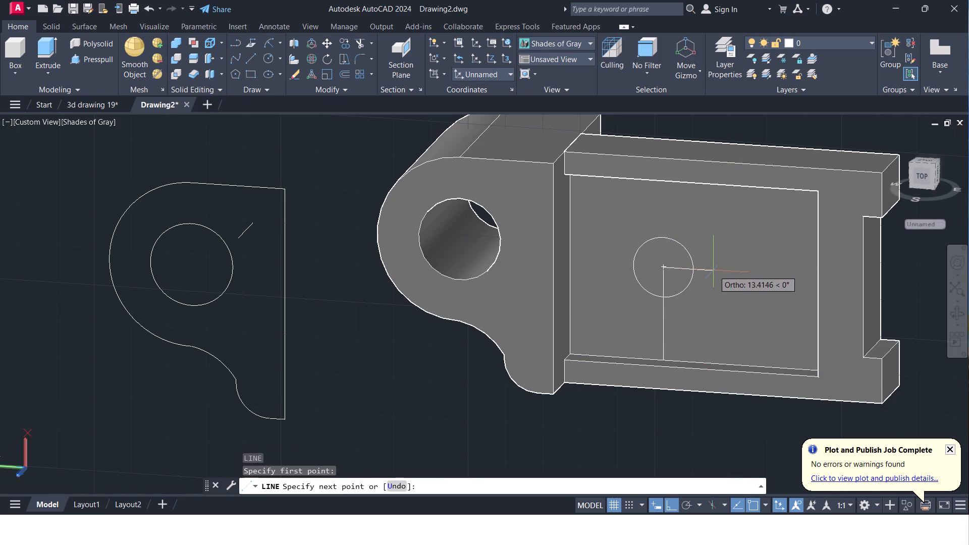
text(18)
key(Return)
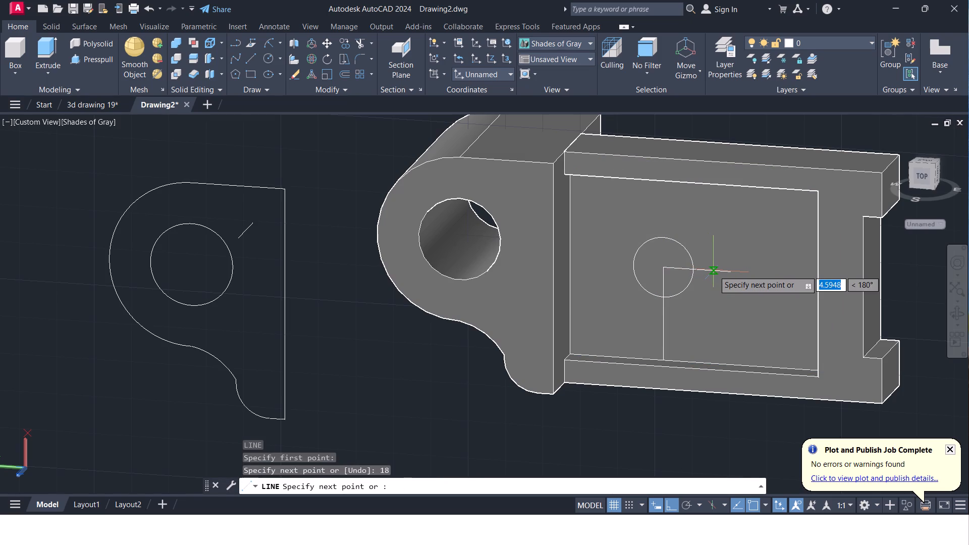
key(Escape)
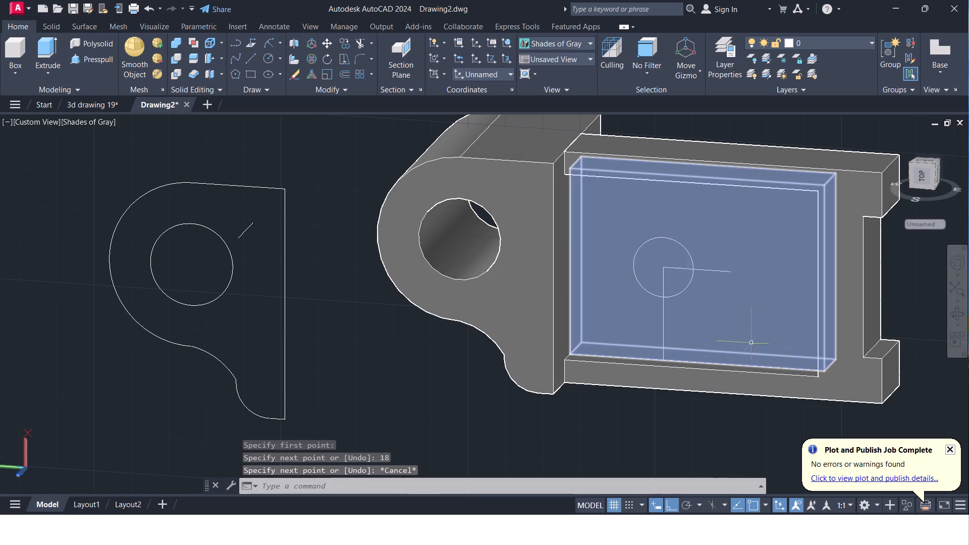
Draw a second circle of radius 8 centred on the far end of the 18-long line.
key(c)
key(space)
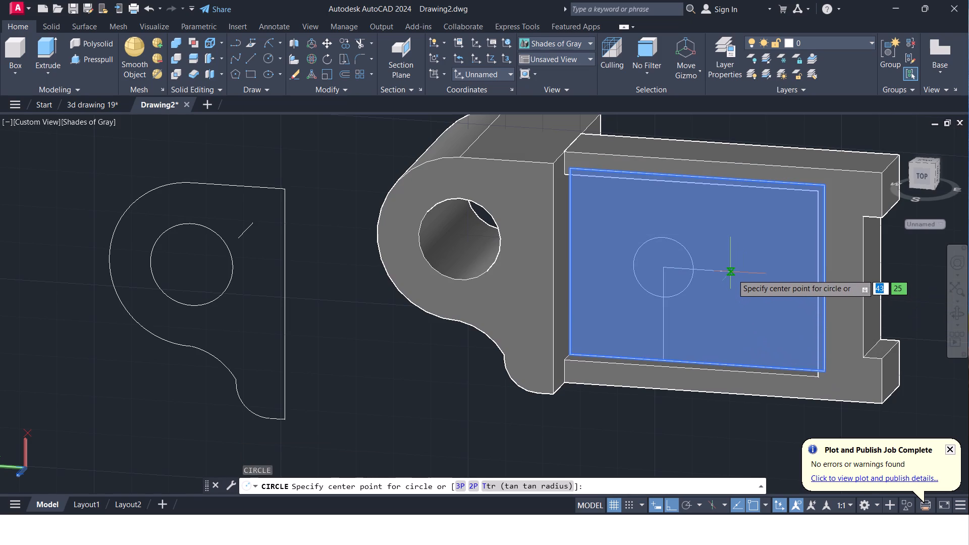
click(732, 274)
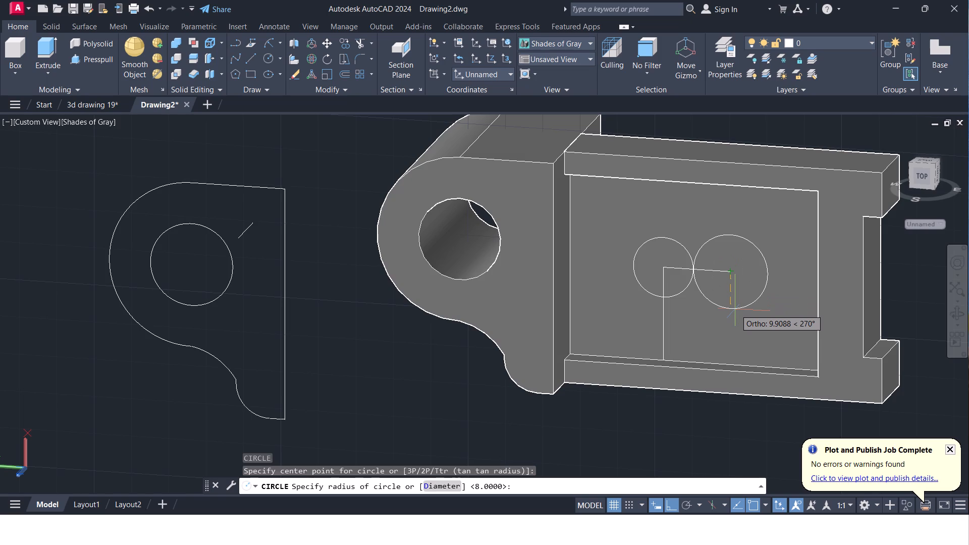
key(8)
key(Return)
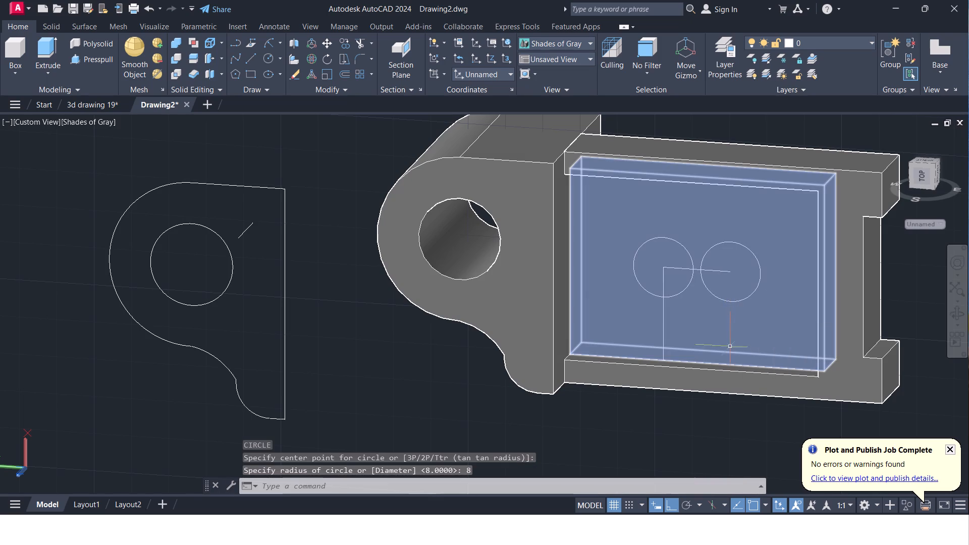
Connect the upper and lower quadrants of the two panel circles with two parallel lines to outline a slot.
key(l)
key(space)
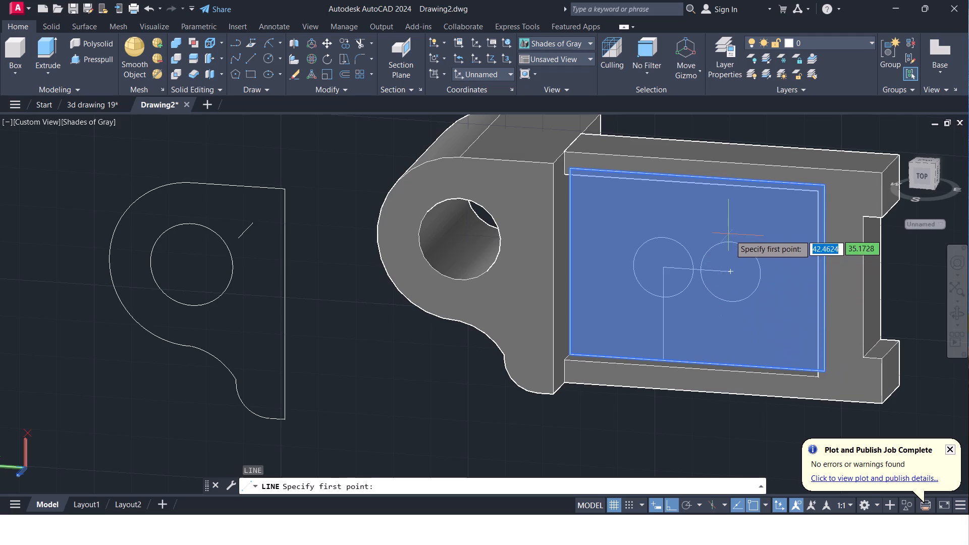
click(732, 244)
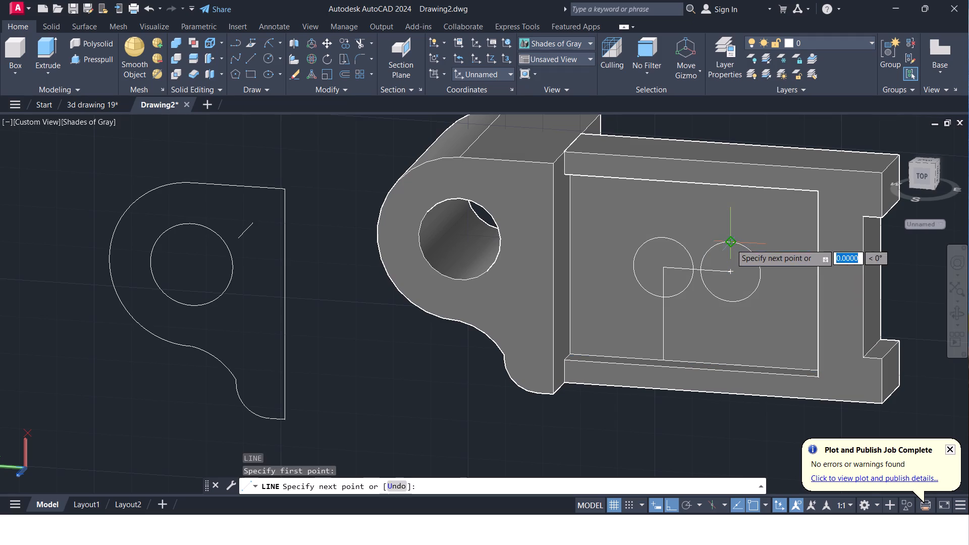
click(666, 237)
key(Escape)
key(space)
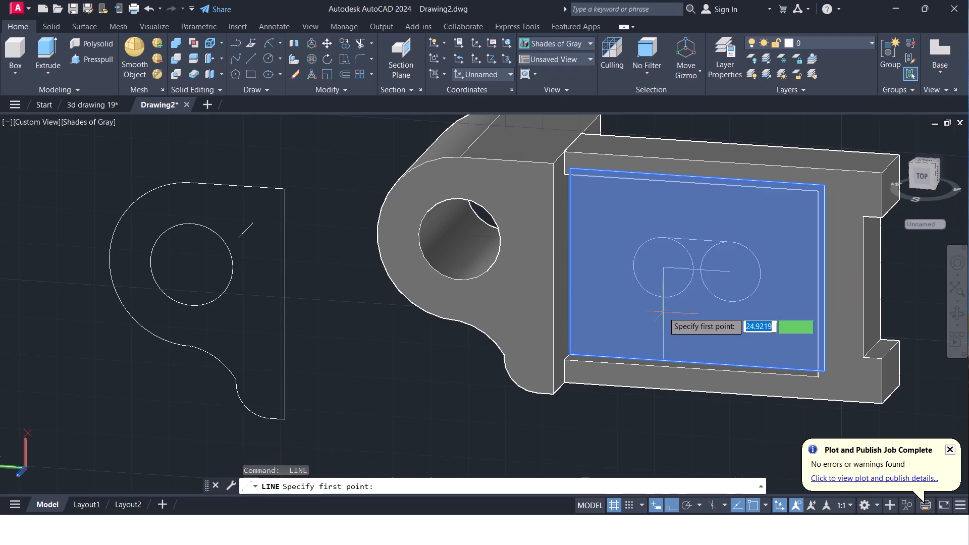
click(663, 299)
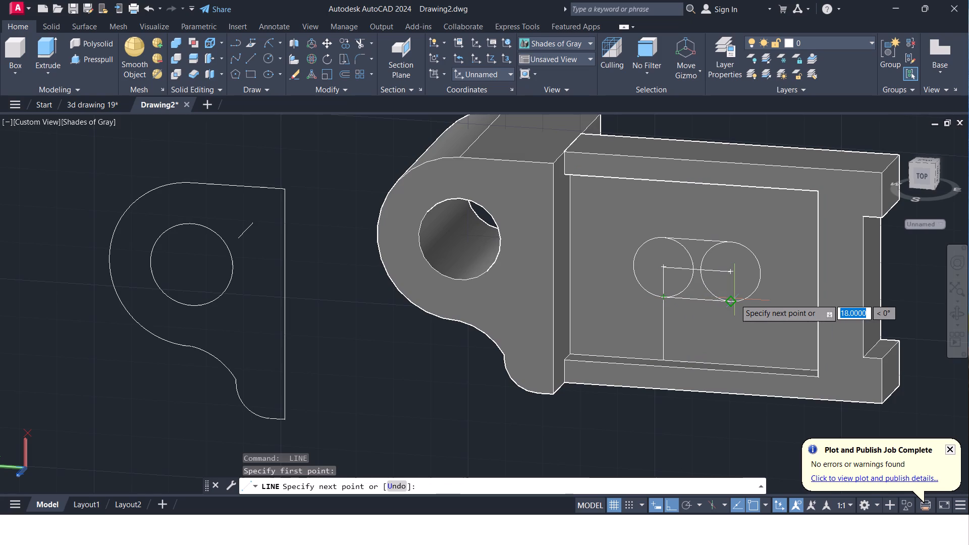
click(735, 302)
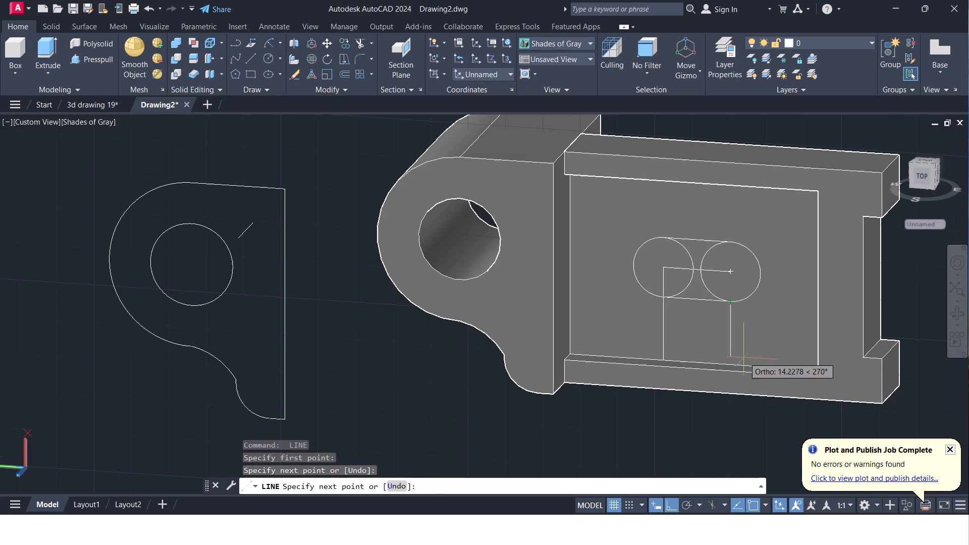
key(Escape)
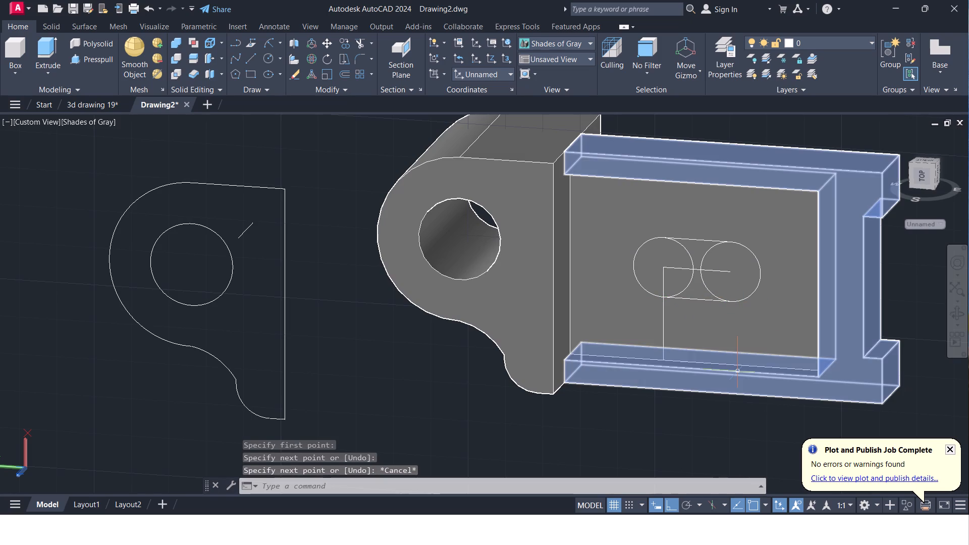
Trim away the inner arcs of the two panel circles, leaving a closed slot outline.
key(t)
key(r)
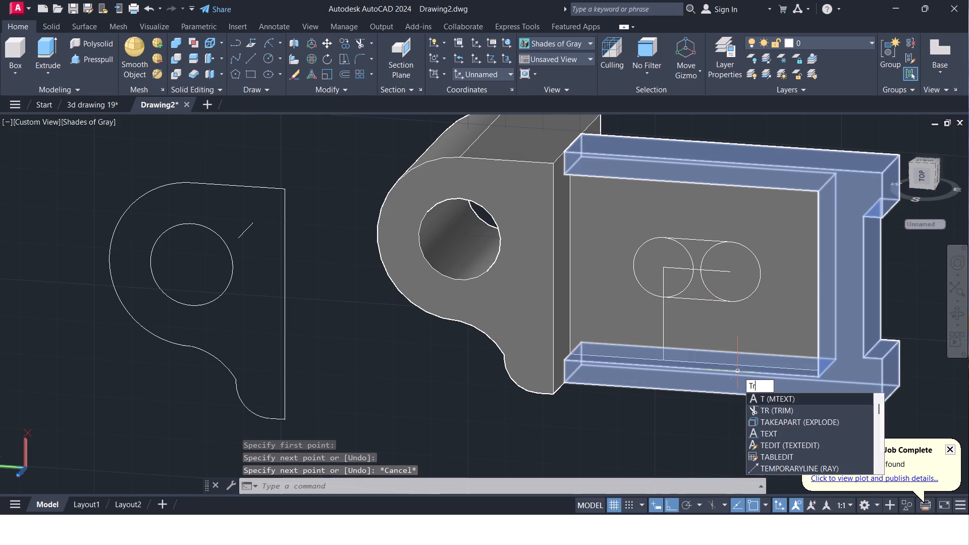
key(space)
click(713, 295)
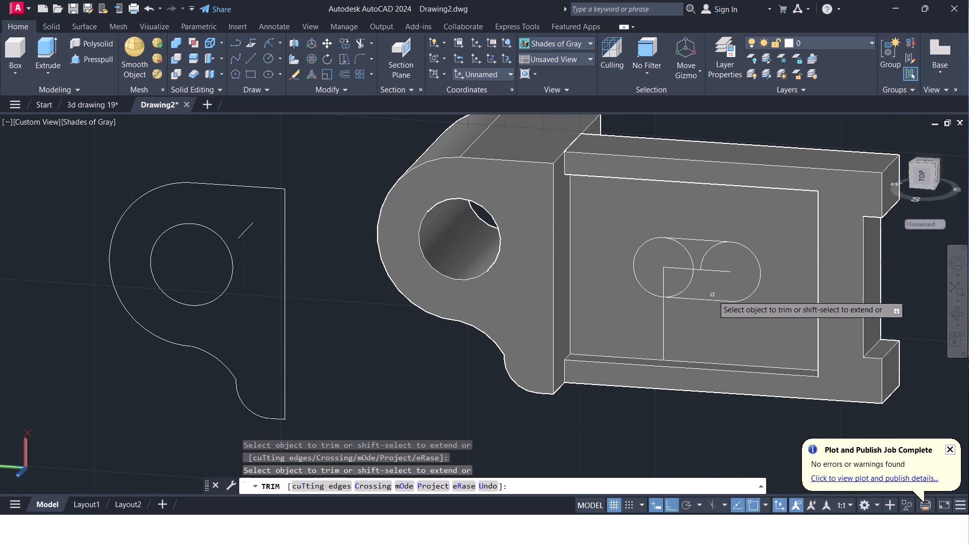
click(707, 255)
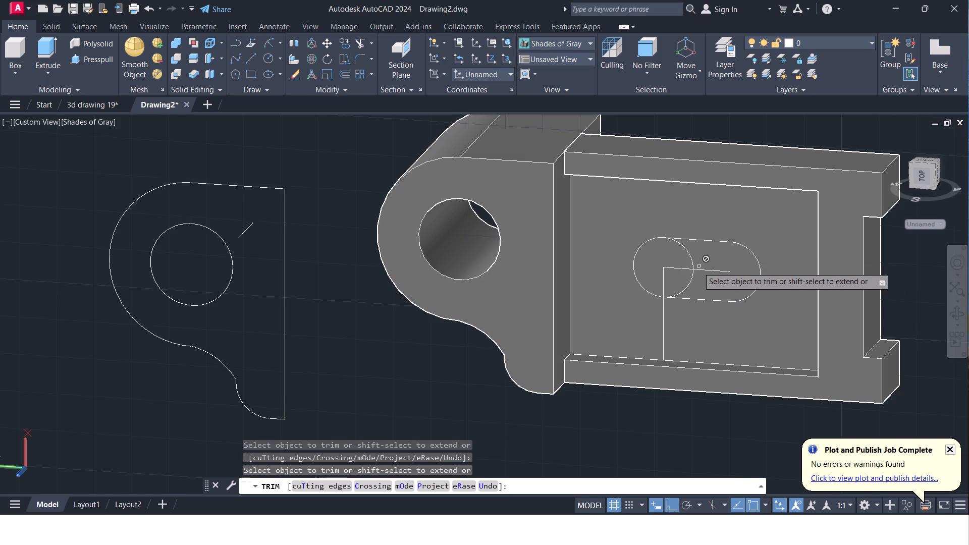
click(691, 282)
click(691, 257)
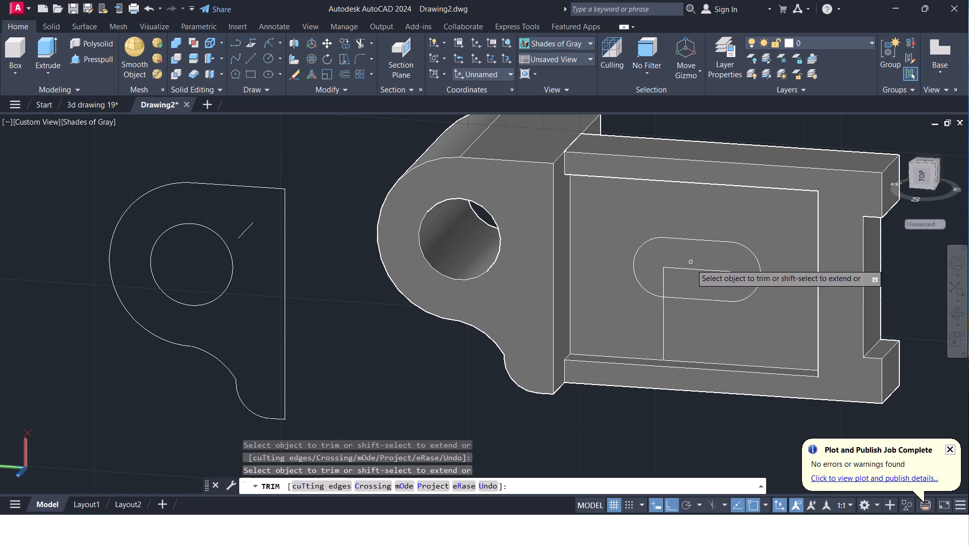
key(Escape)
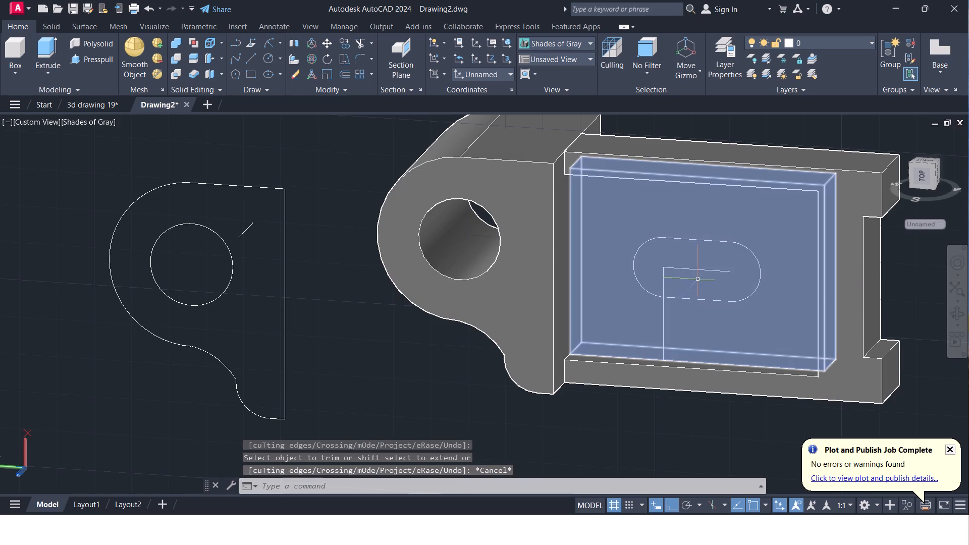
Switch the visual style to 2D Wireframe and delete the vertical guide line and the 18-long centre line at the slot.
click(698, 270)
key(Escape)
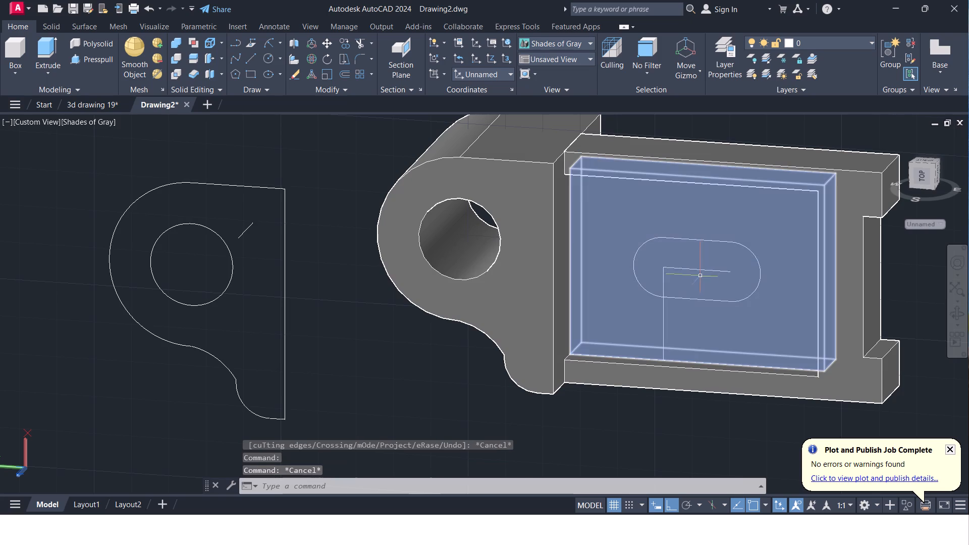
scroll(699, 276, up, 2)
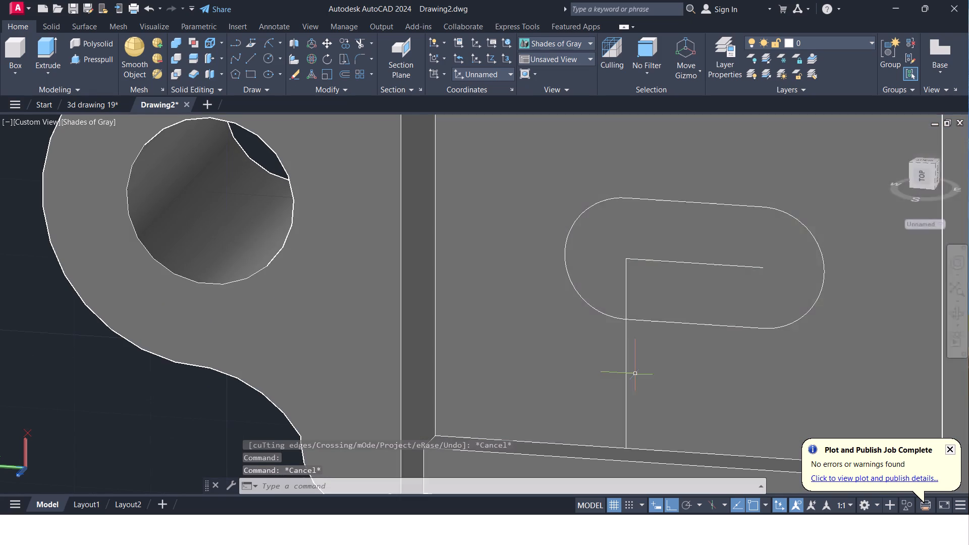
click(626, 381)
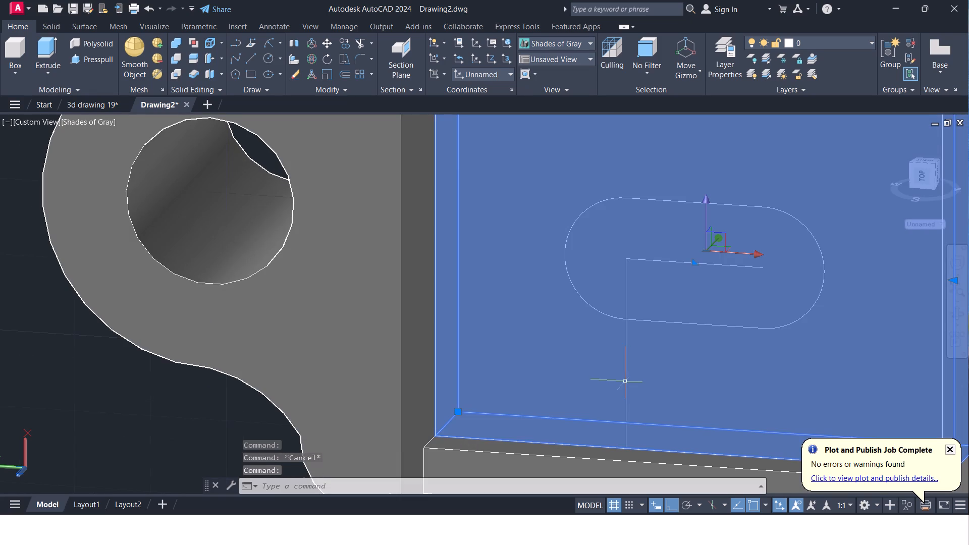
key(Escape)
scroll(626, 361, down, 2)
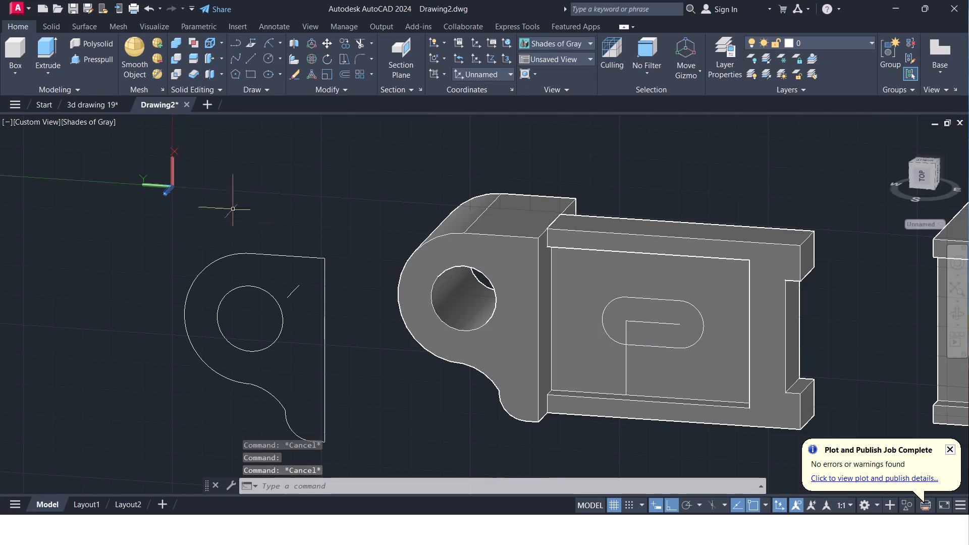
click(85, 124)
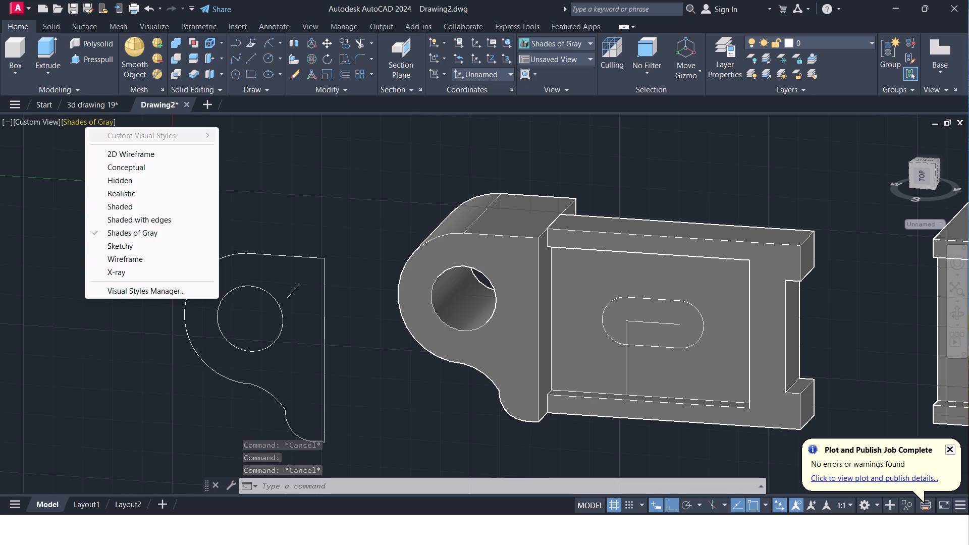
click(114, 159)
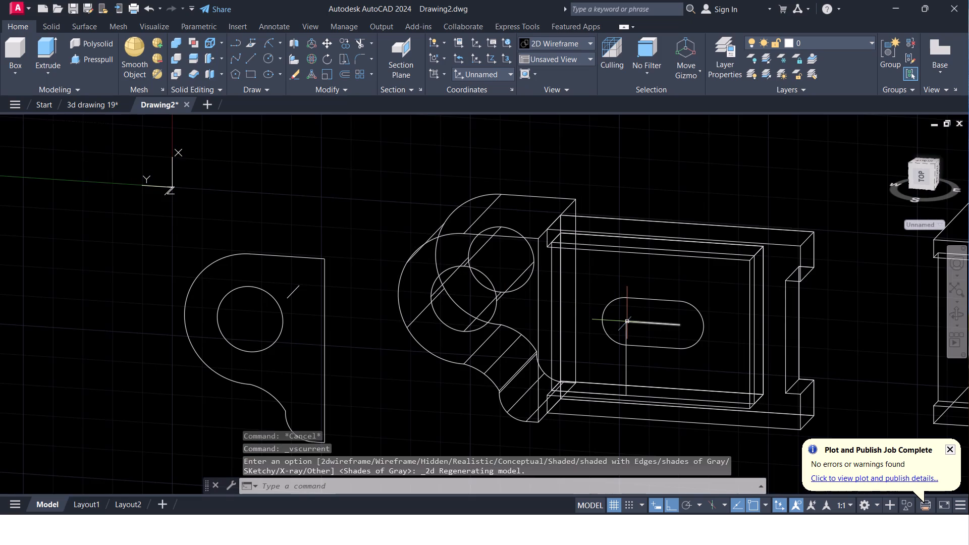
click(627, 322)
click(626, 332)
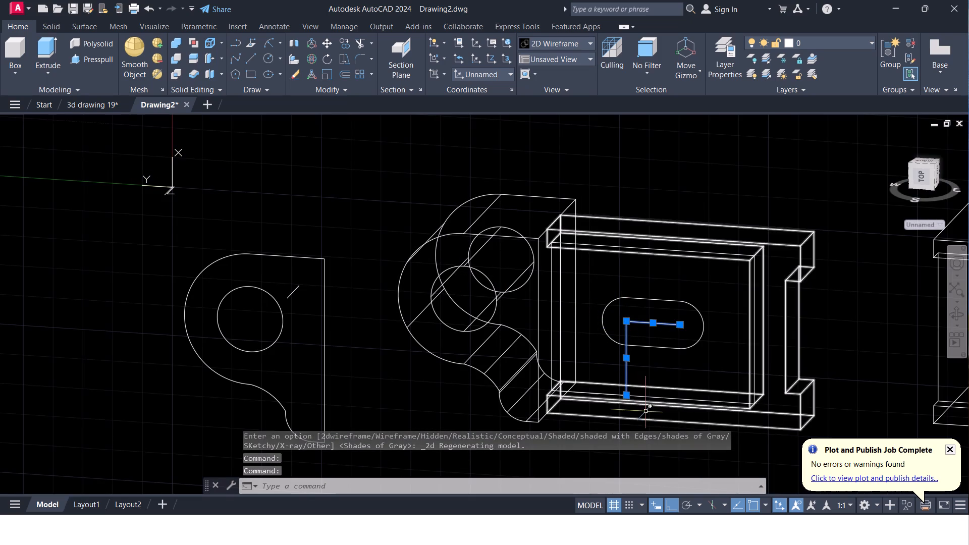
key(Delete)
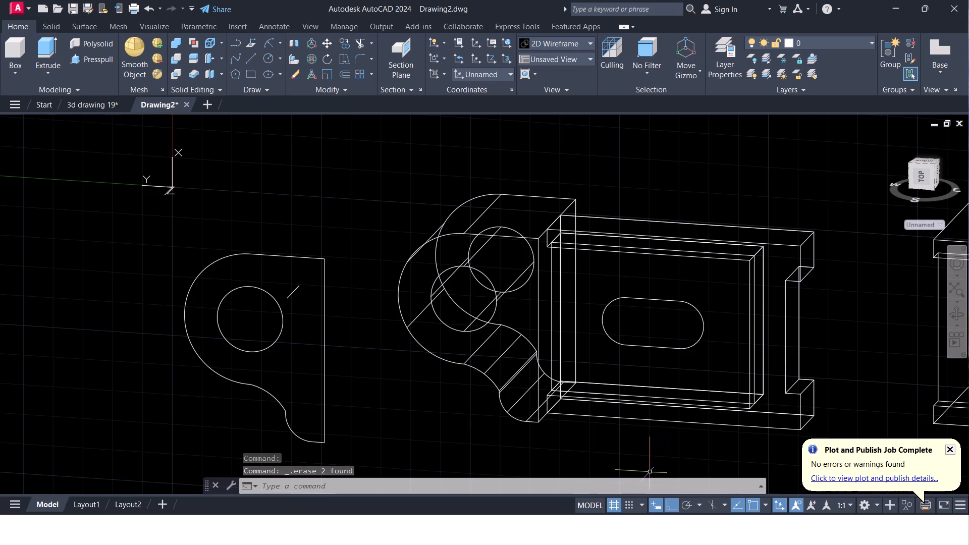
Set the visual style back to Shades of Gray.
click(100, 120)
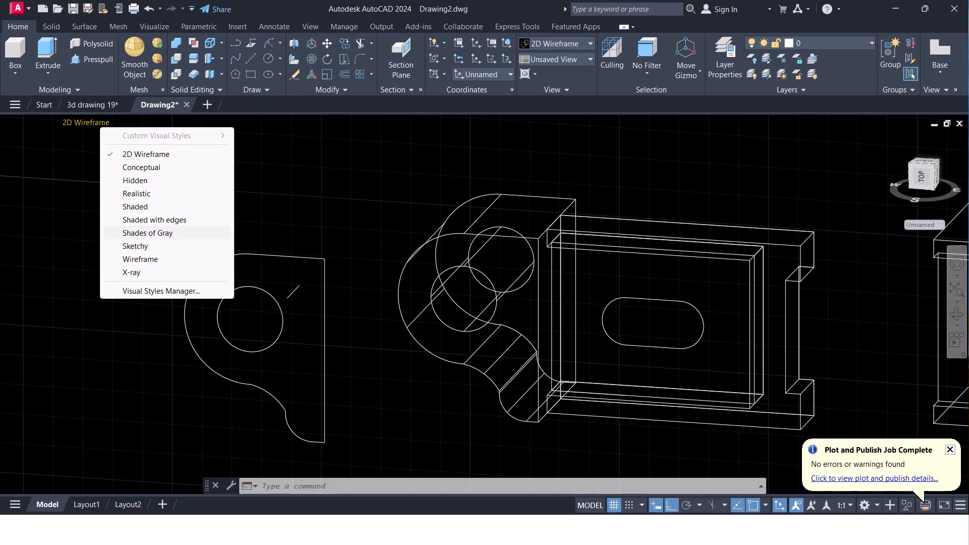
click(154, 233)
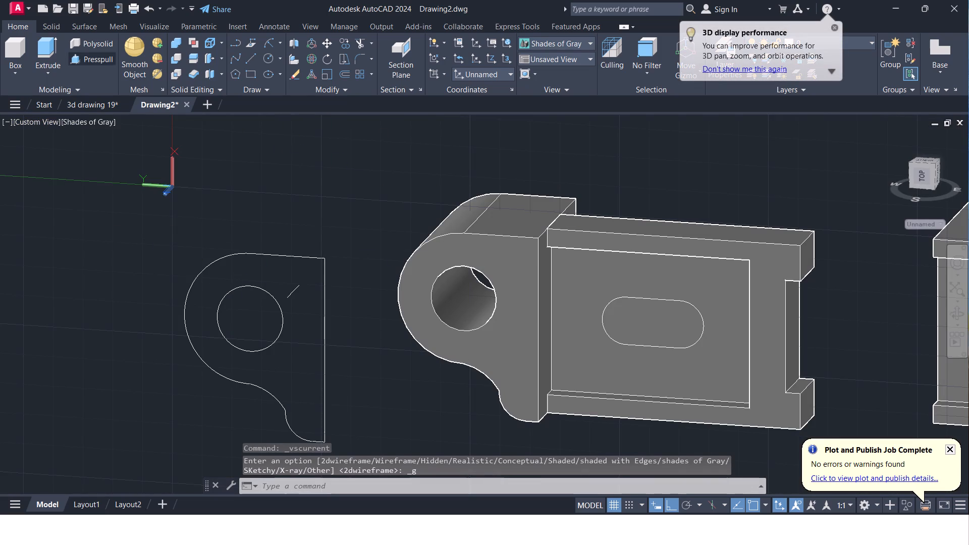
Presspull the slot area back through the recessed panel to cut a through slot.
click(95, 59)
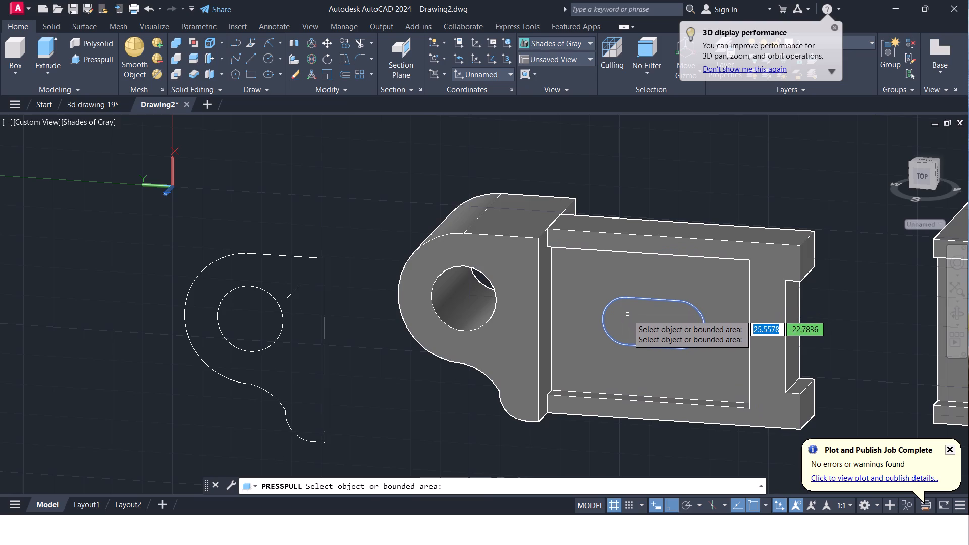
click(628, 316)
click(698, 197)
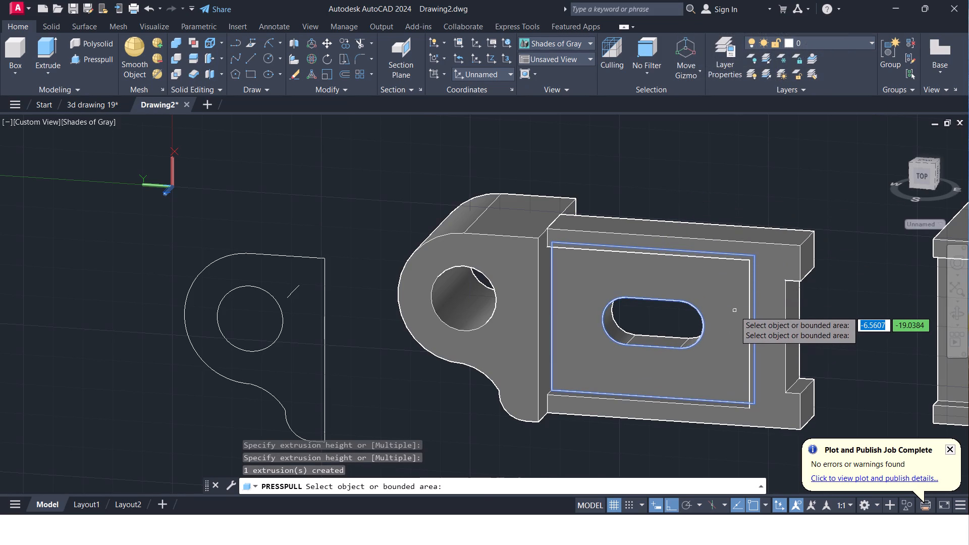
key(Escape)
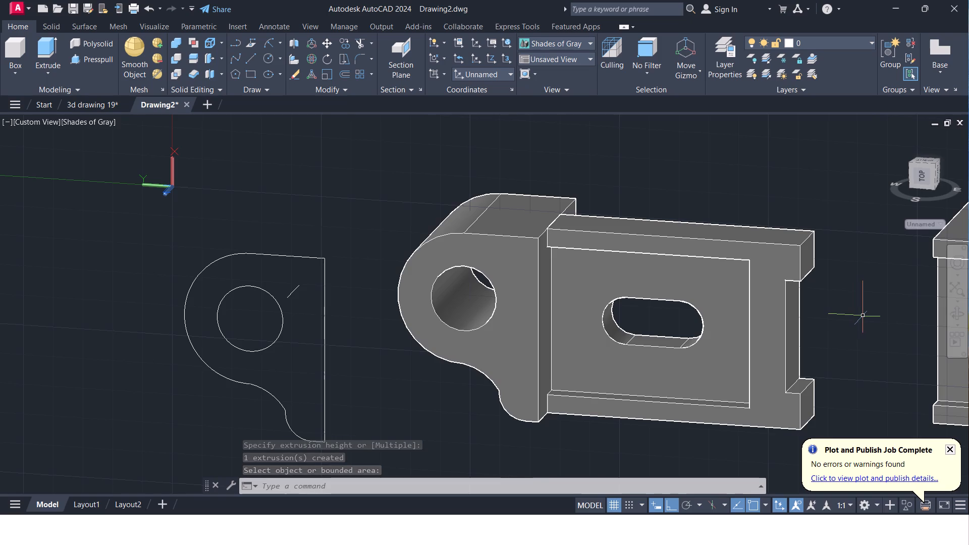
Delete the leftover 2D bracket profile, including its circle and short stray line, beside the solid bracket.
shift+middle_drag(862, 316, 800, 331)
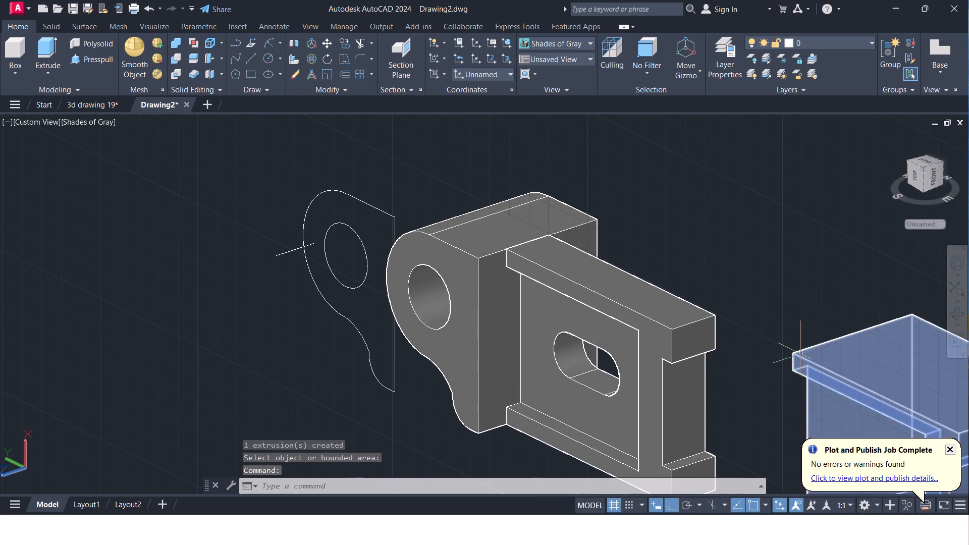
shift+middle_drag(808, 354, 868, 335)
scroll(865, 340, down, 1)
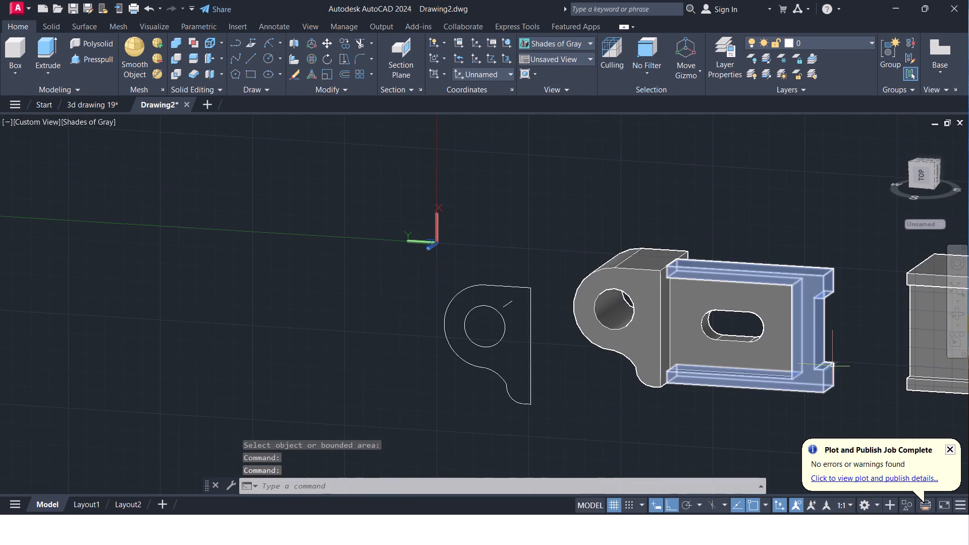
shift+middle_drag(836, 366, 844, 363)
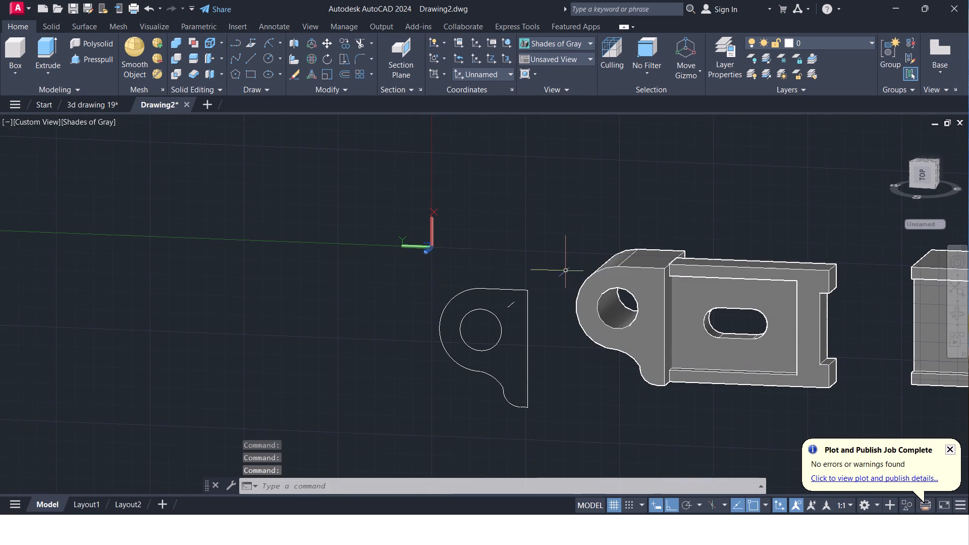
drag(564, 271, 564, 282)
click(427, 435)
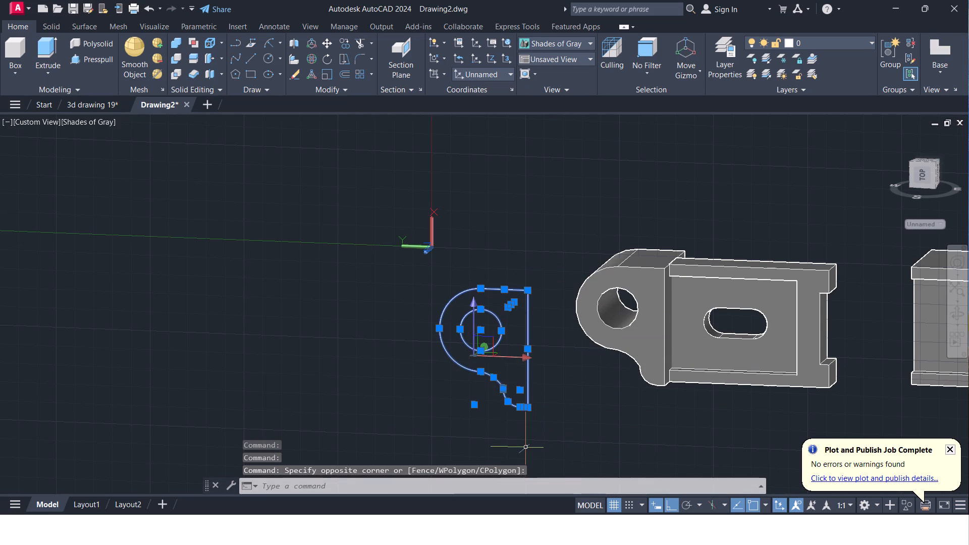
key(Delete)
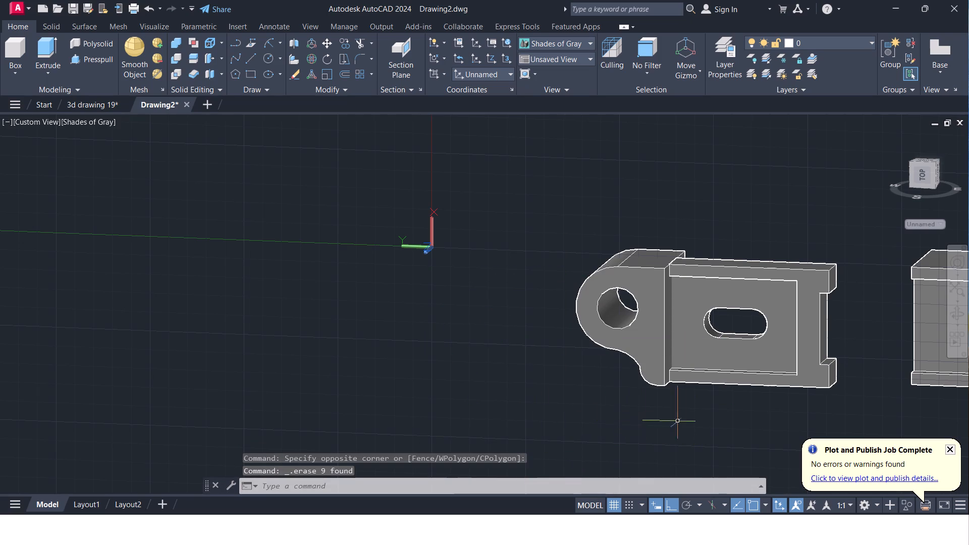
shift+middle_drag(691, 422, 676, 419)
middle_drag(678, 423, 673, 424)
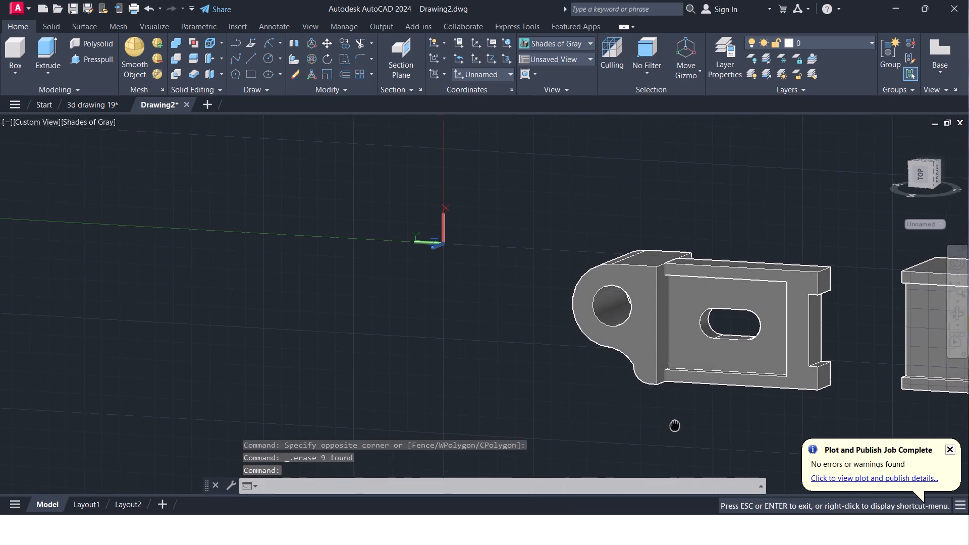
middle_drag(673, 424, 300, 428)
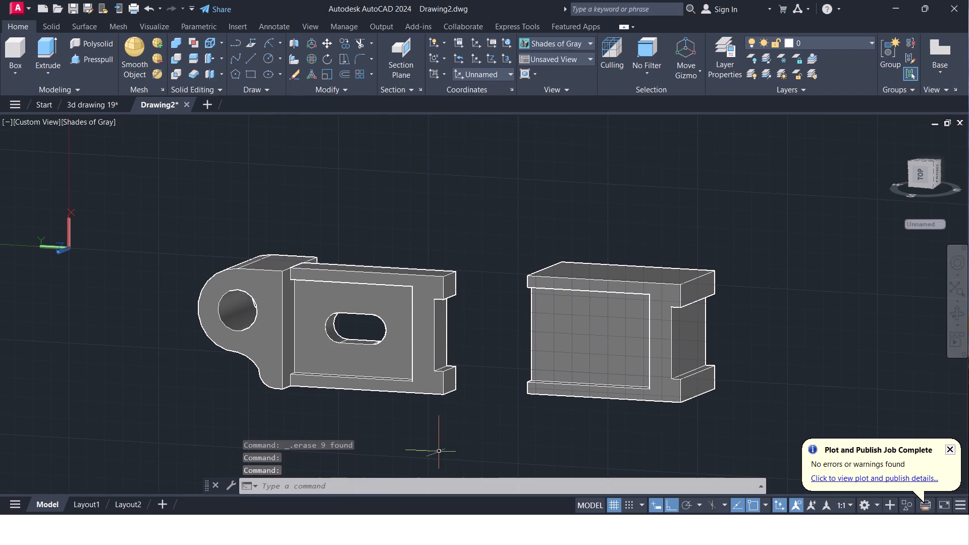
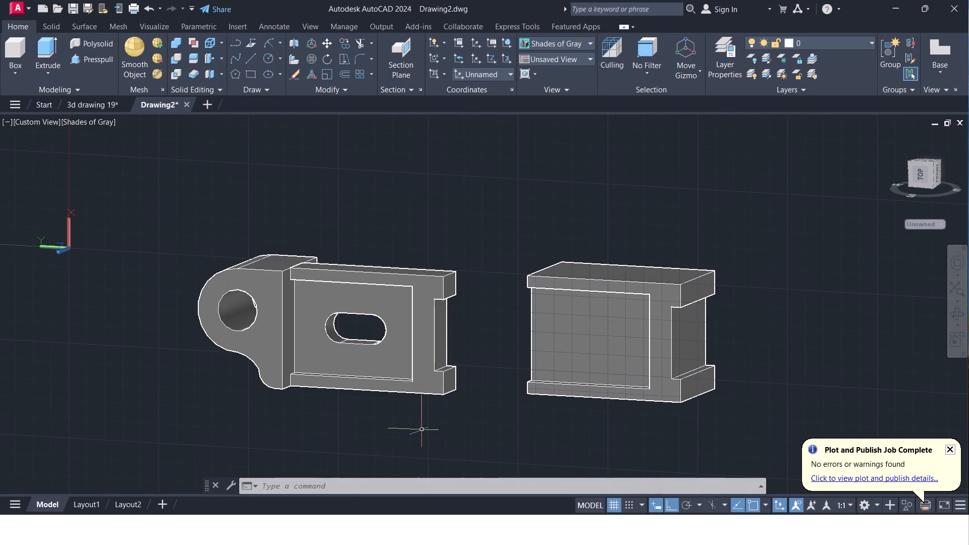
Turn Ortho off and union the rounded bracket, notched frame and slotted panel into one solid.
key(F8)
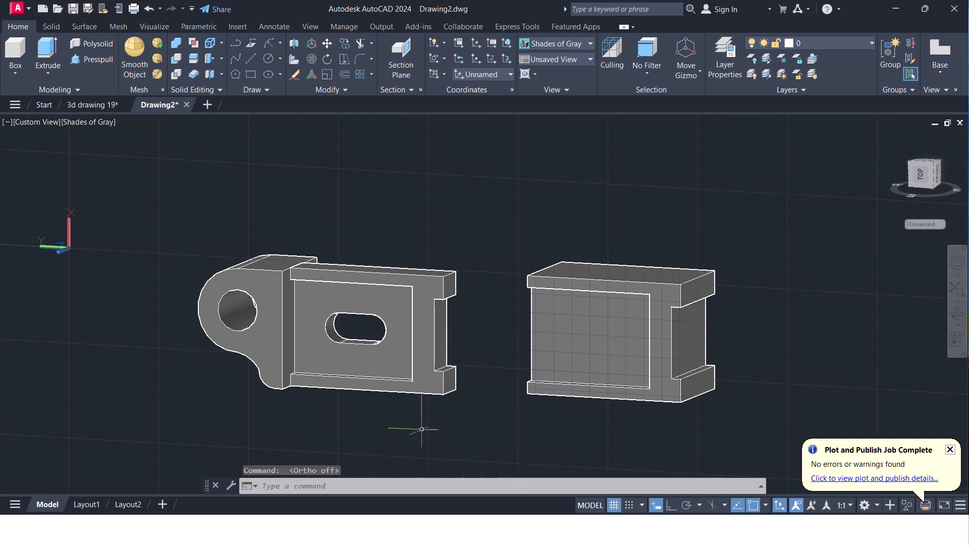
drag(482, 271, 482, 277)
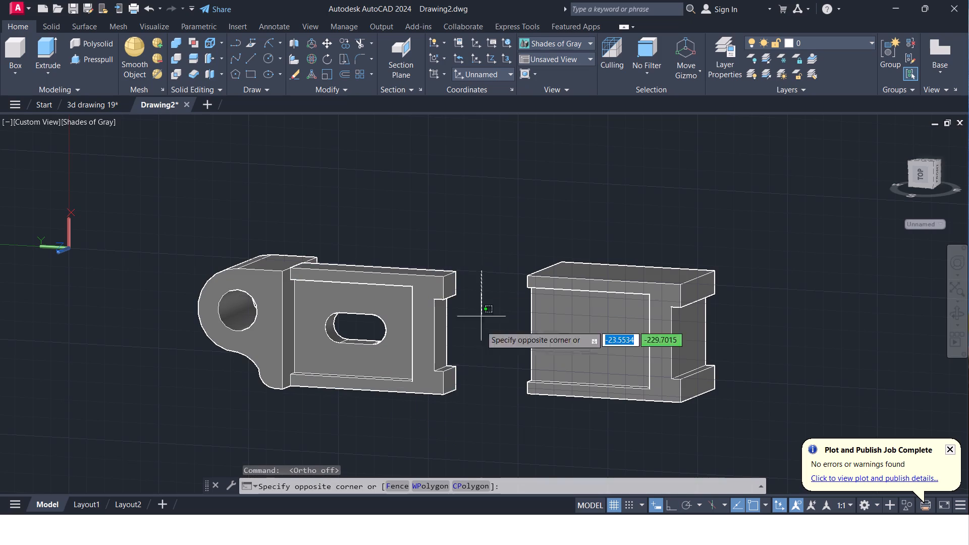
click(276, 429)
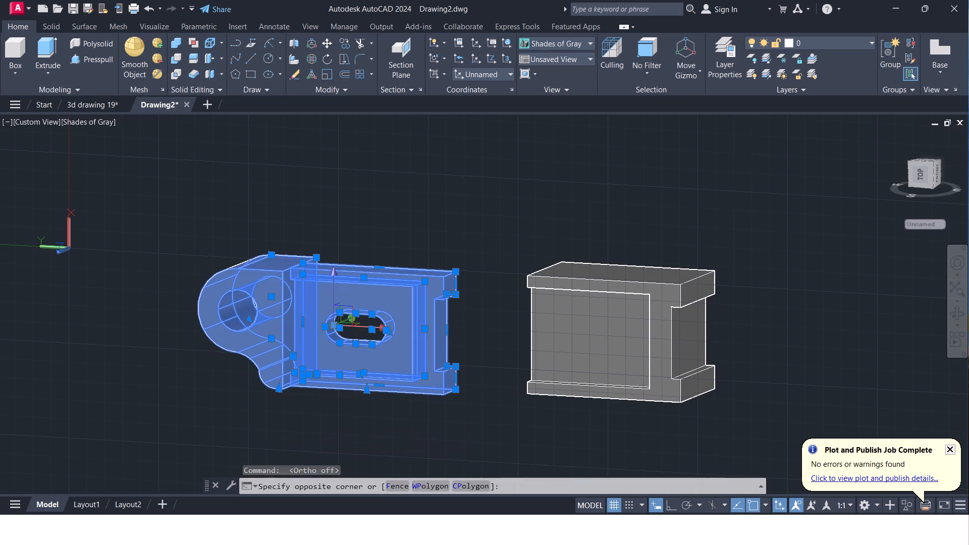
key(u)
key(i)
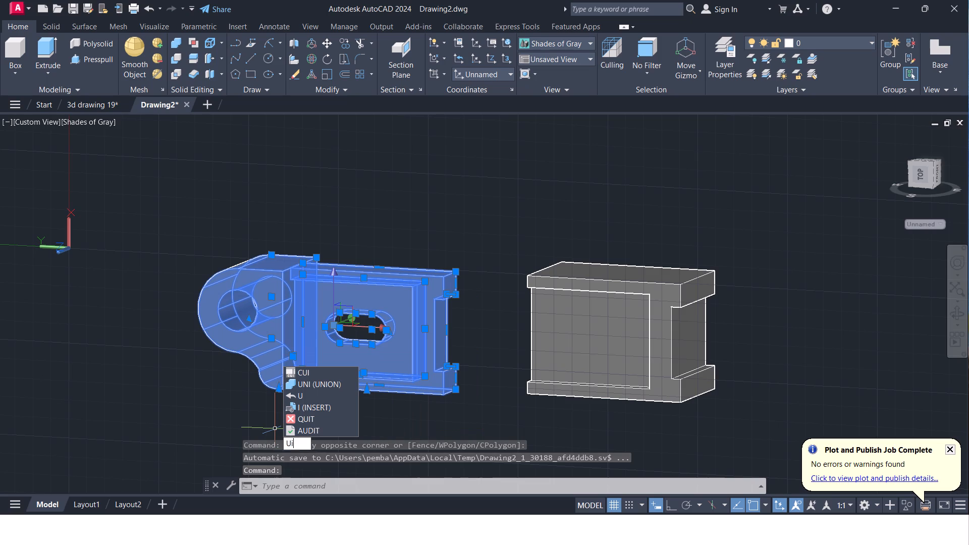
key(BackSpace)
key(n)
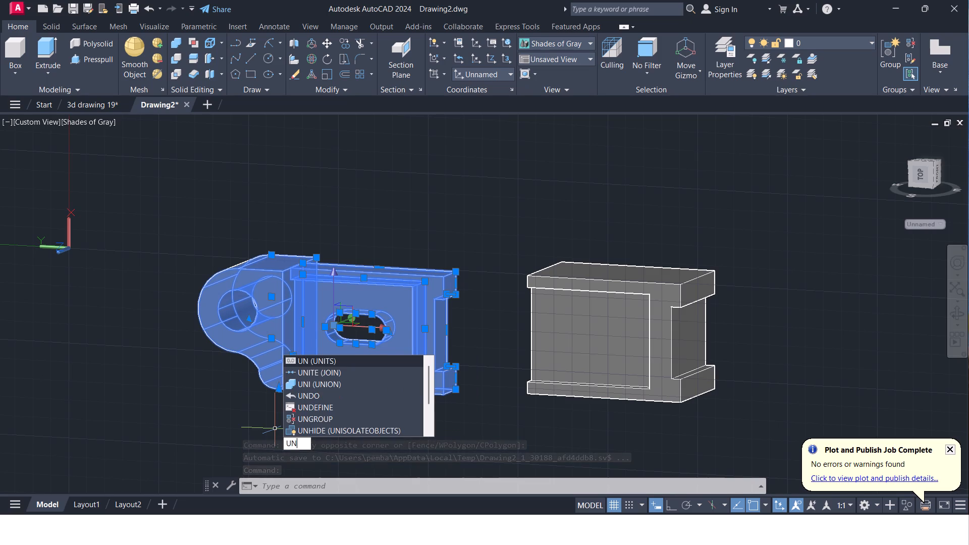
key(i)
key(Return)
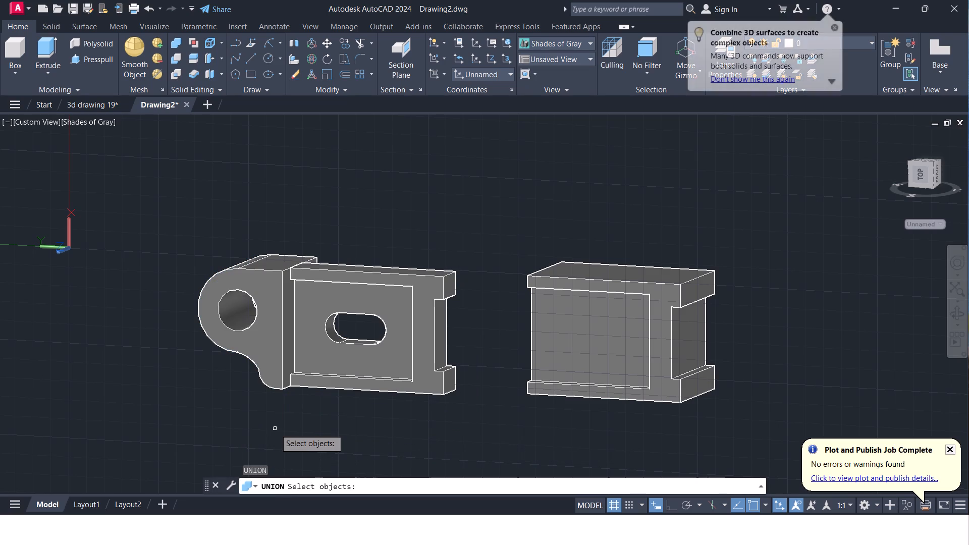
drag(478, 230, 490, 288)
click(222, 442)
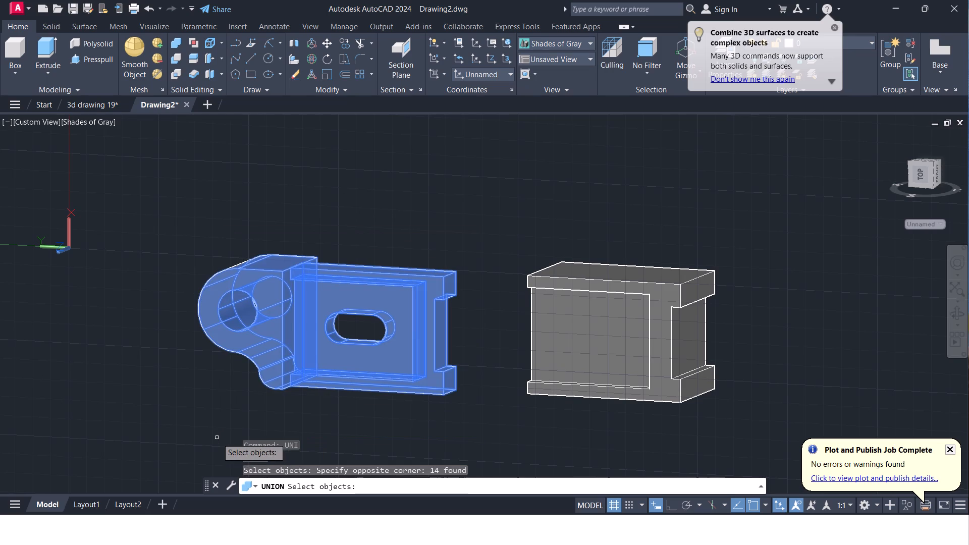
key(Return)
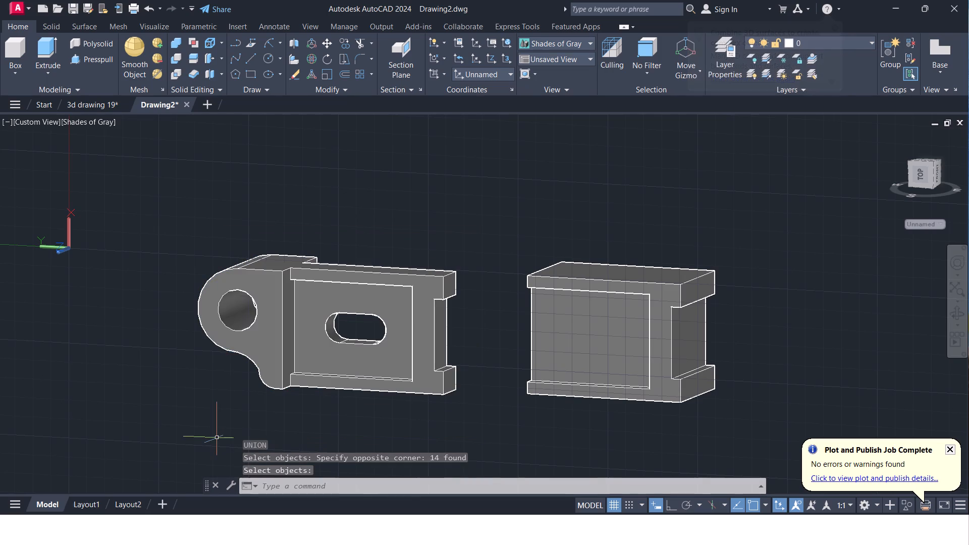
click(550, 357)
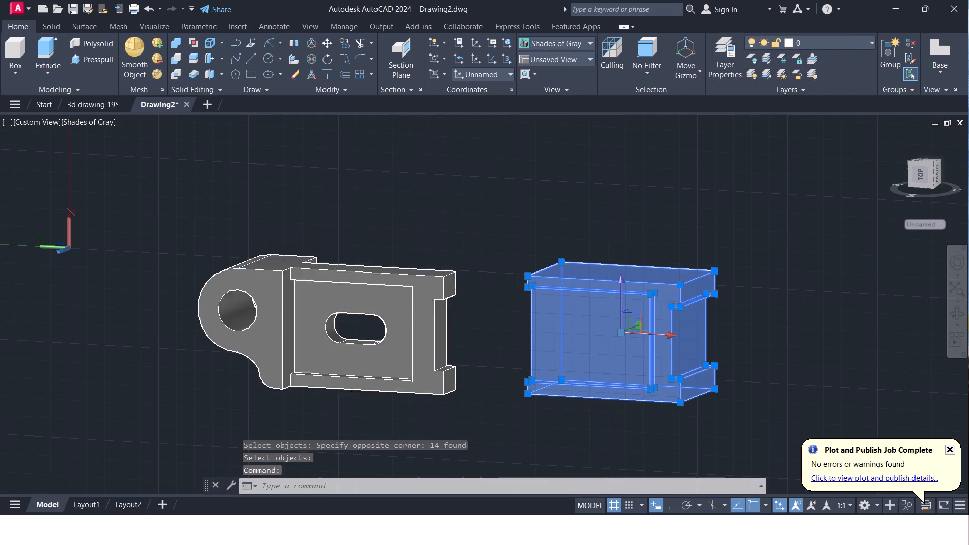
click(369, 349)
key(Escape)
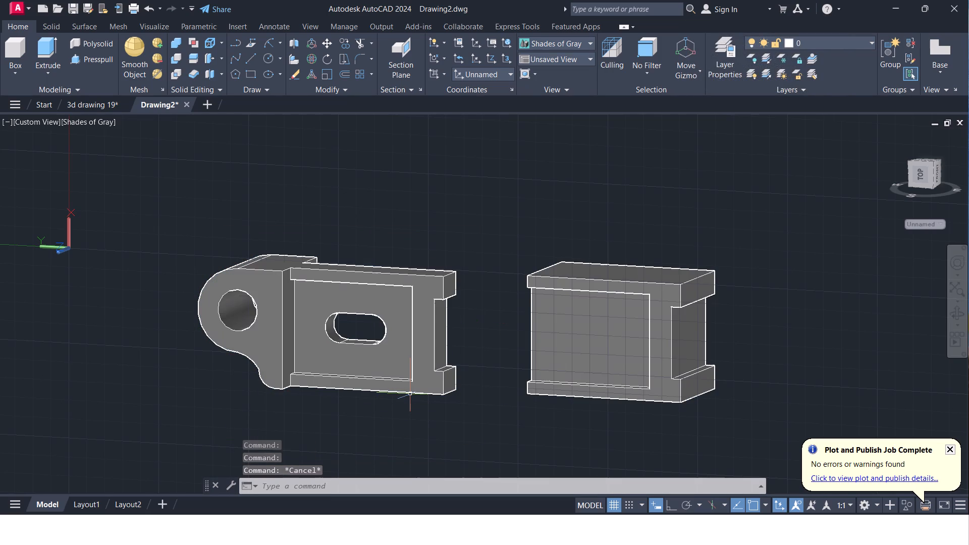
Move the united bracket solid by its lower notched-end corner to empty space, clear of the 2D outlines underneath it.
click(406, 353)
text(m)
key(space)
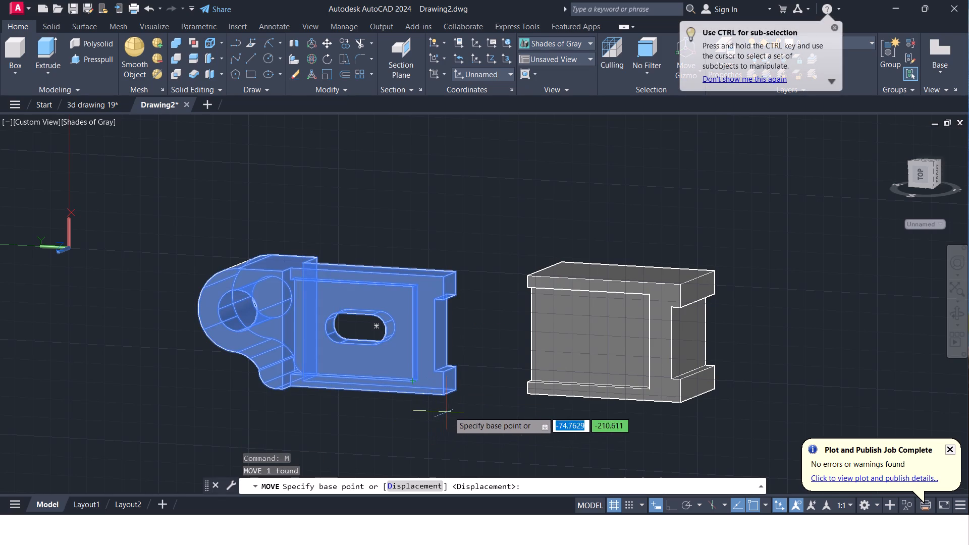
click(445, 393)
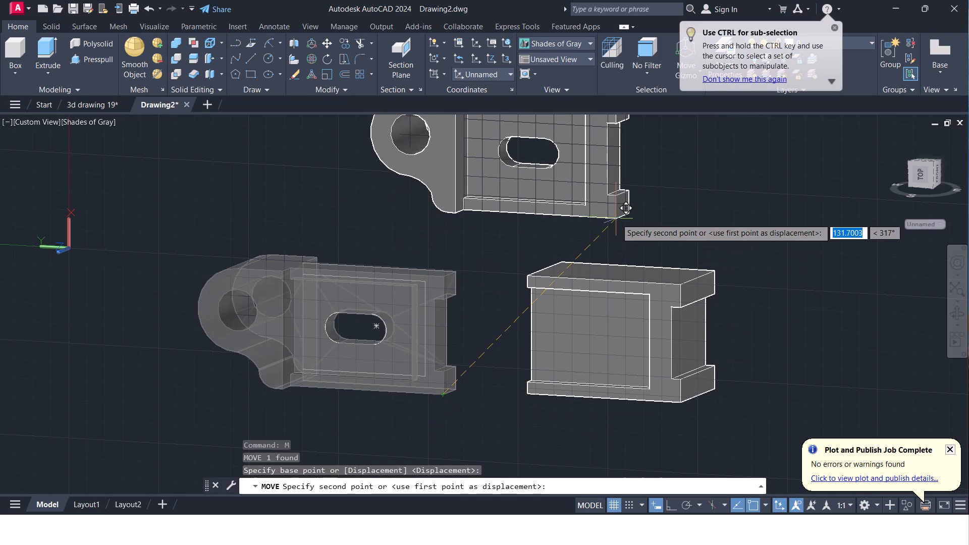
drag(631, 220, 571, 291)
middle_drag(631, 222, 571, 291)
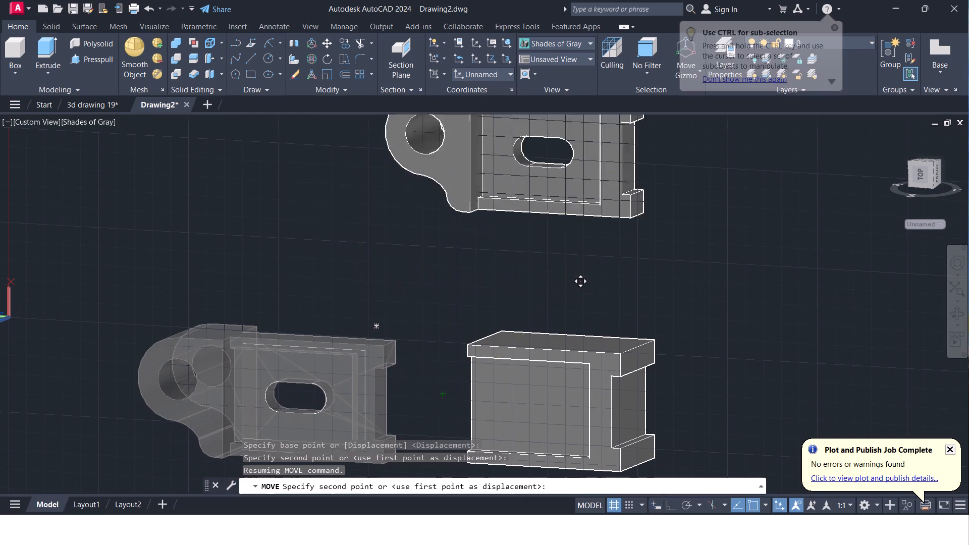
click(596, 271)
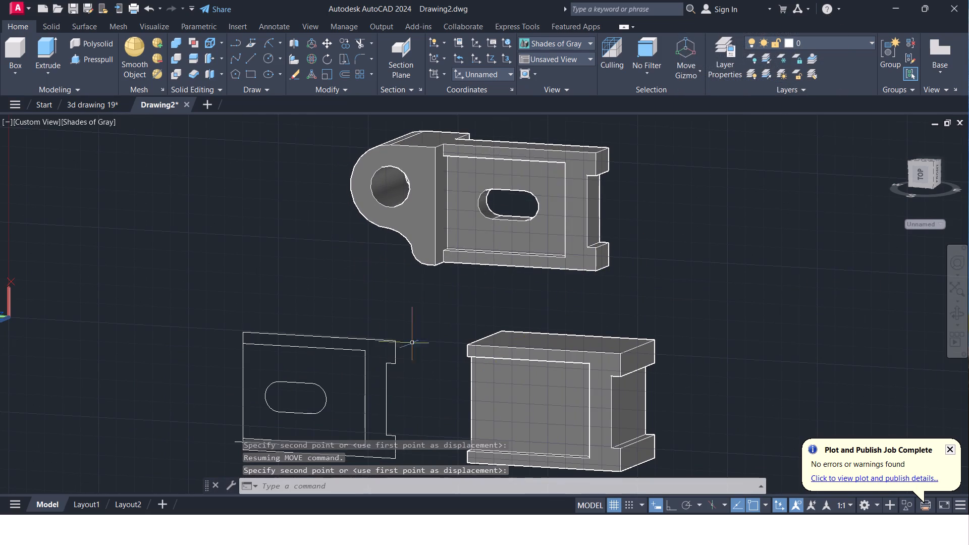
Delete the leftover 2D frame, panel and slot outlines and the remaining stray lines at the solid's former location.
drag(429, 333, 423, 386)
click(212, 429)
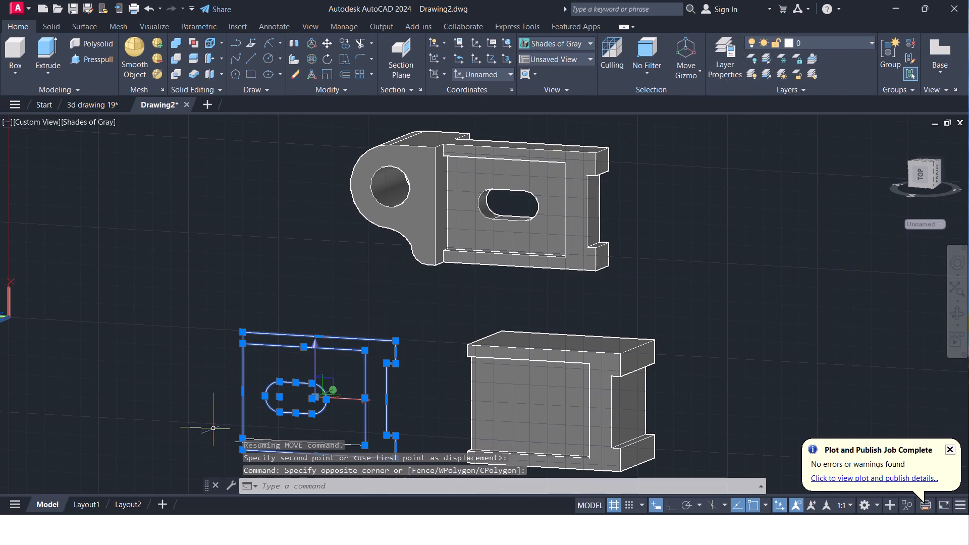
key(Delete)
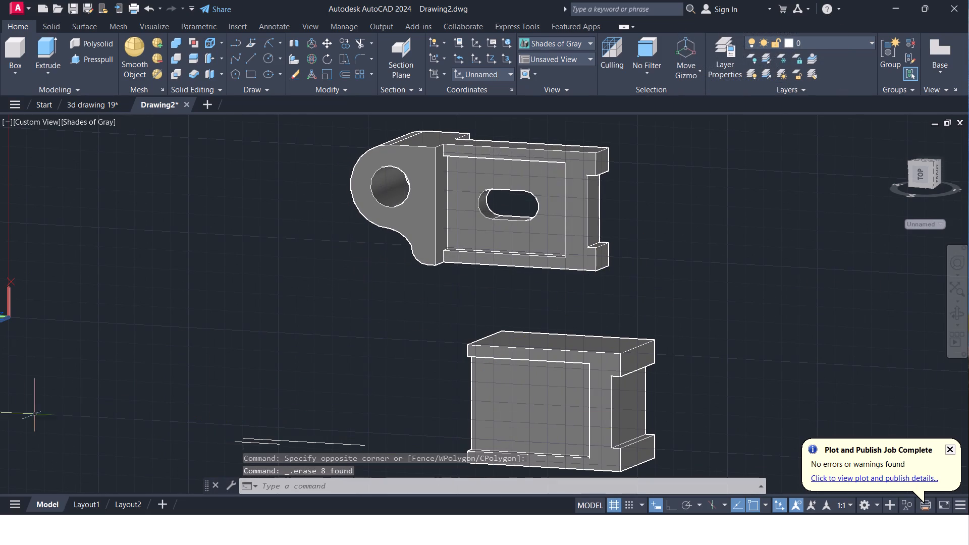
middle_drag(171, 452, 181, 369)
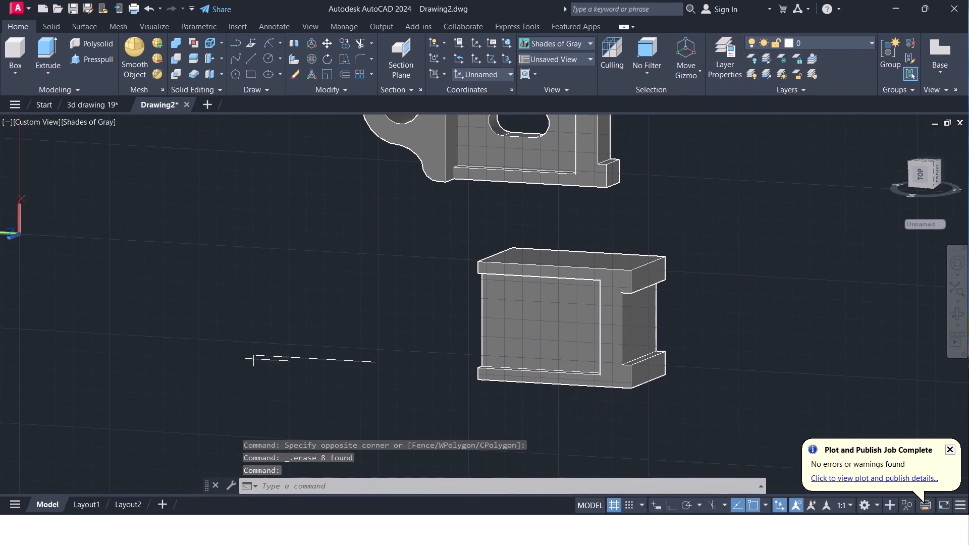
drag(389, 332, 382, 359)
click(176, 399)
key(Delete)
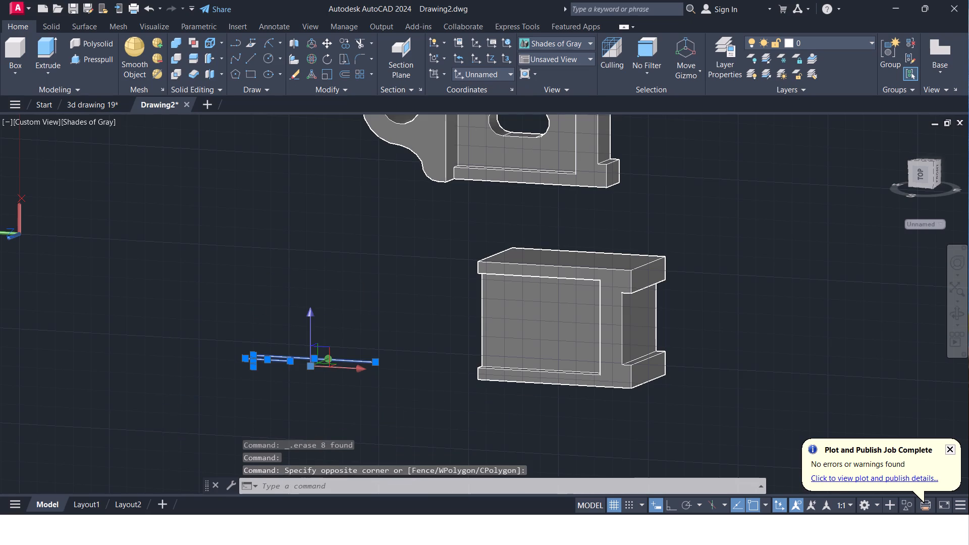
Delete the separate notched block without a slot, leaving only the united bracket part.
scroll(245, 390, down, 1)
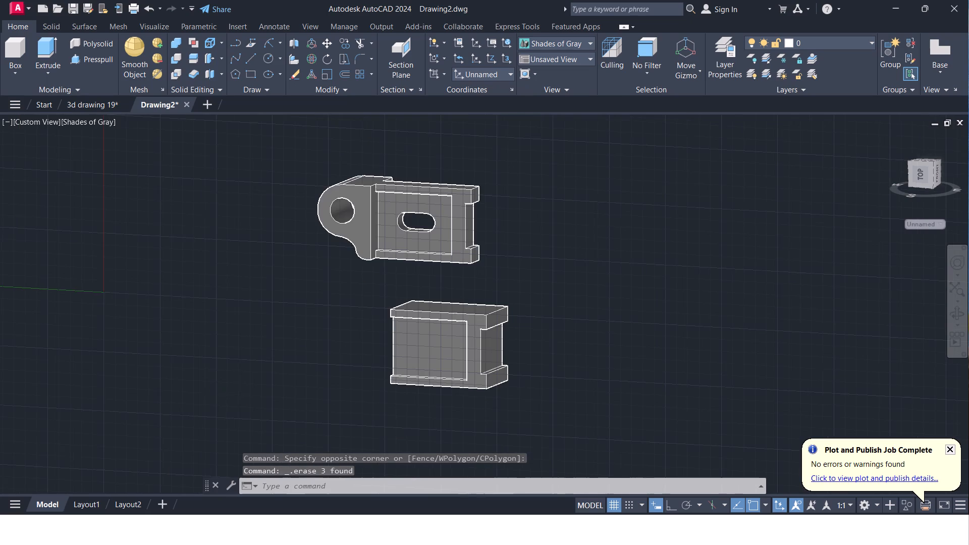
middle_drag(245, 389, 235, 413)
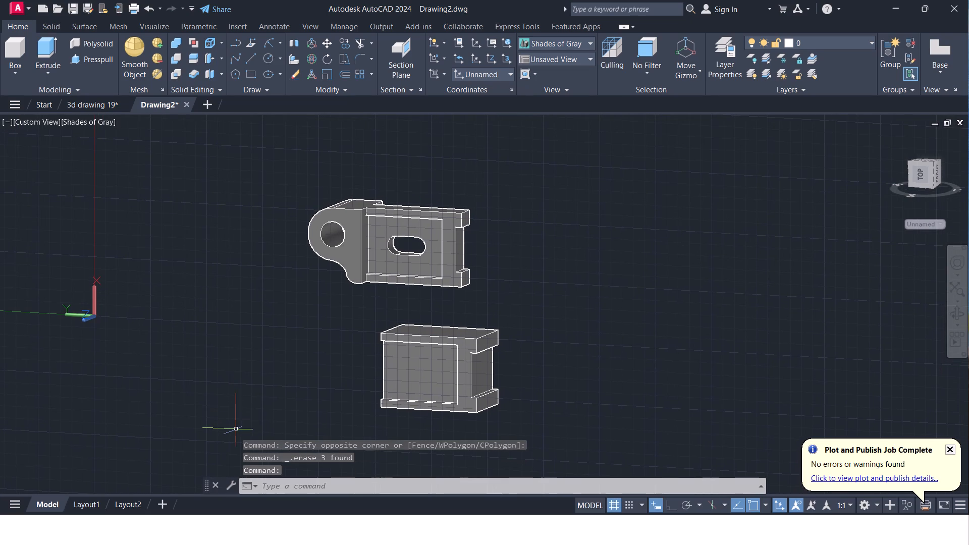
drag(503, 326, 506, 335)
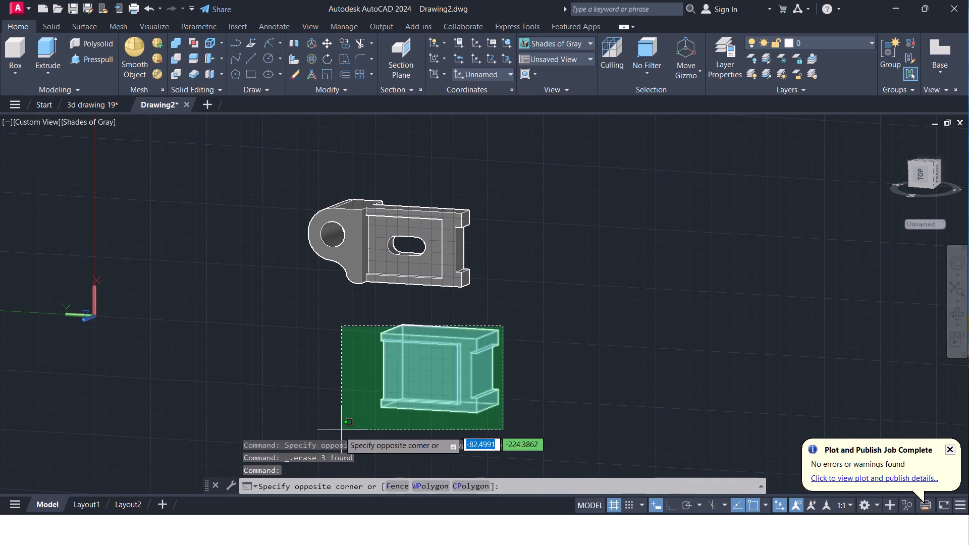
click(291, 432)
key(Delete)
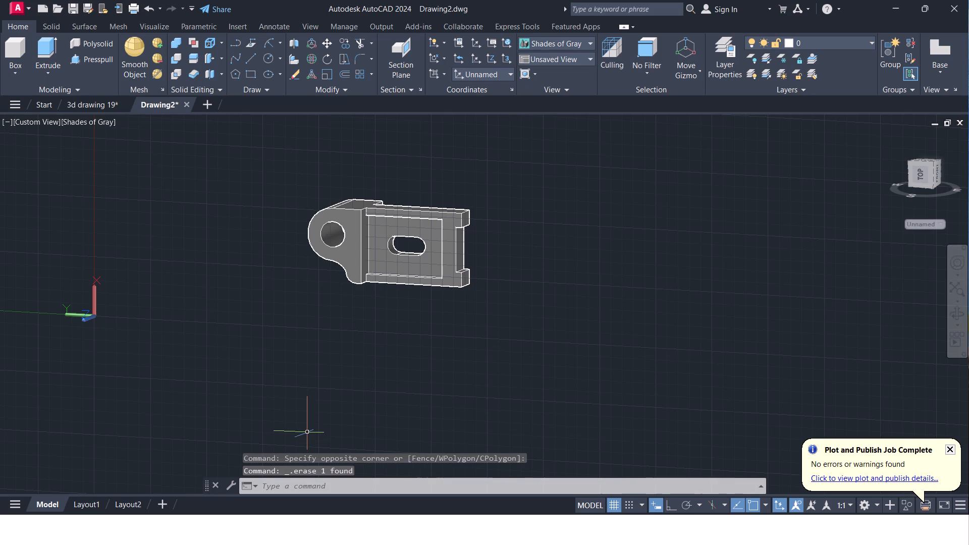
Examine the united bracket part from a distance and close up, centred in the view.
scroll(432, 397, down, 2)
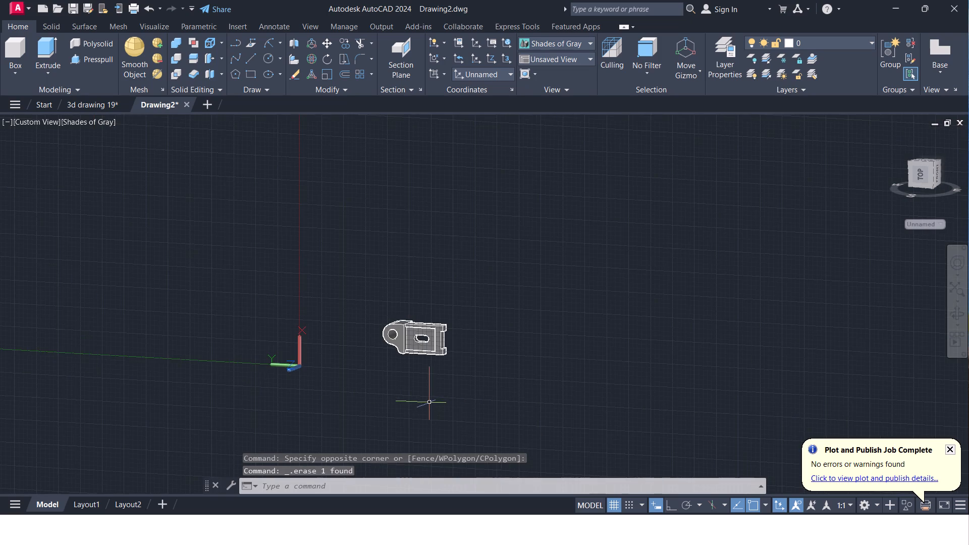
scroll(429, 402, down, 2)
scroll(429, 407, up, 5)
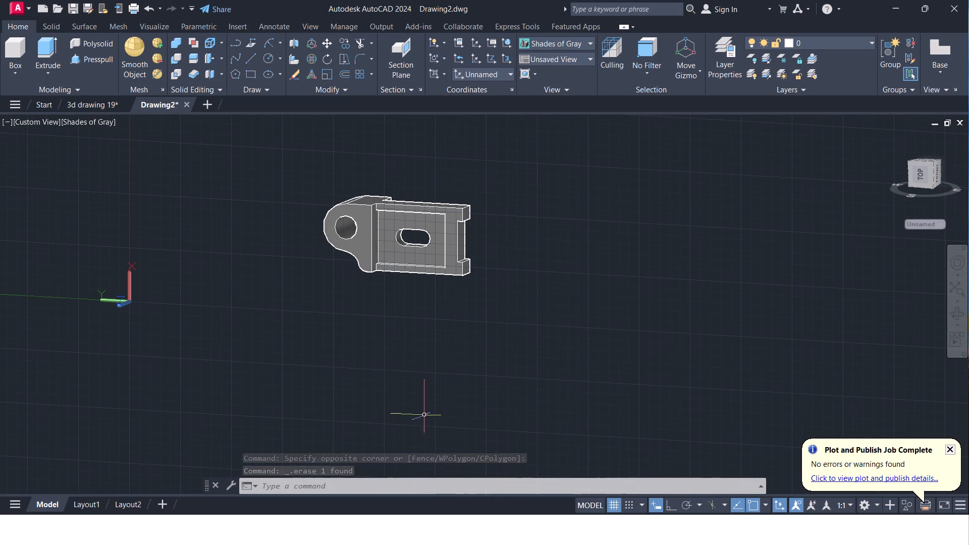
middle_drag(461, 313, 477, 369)
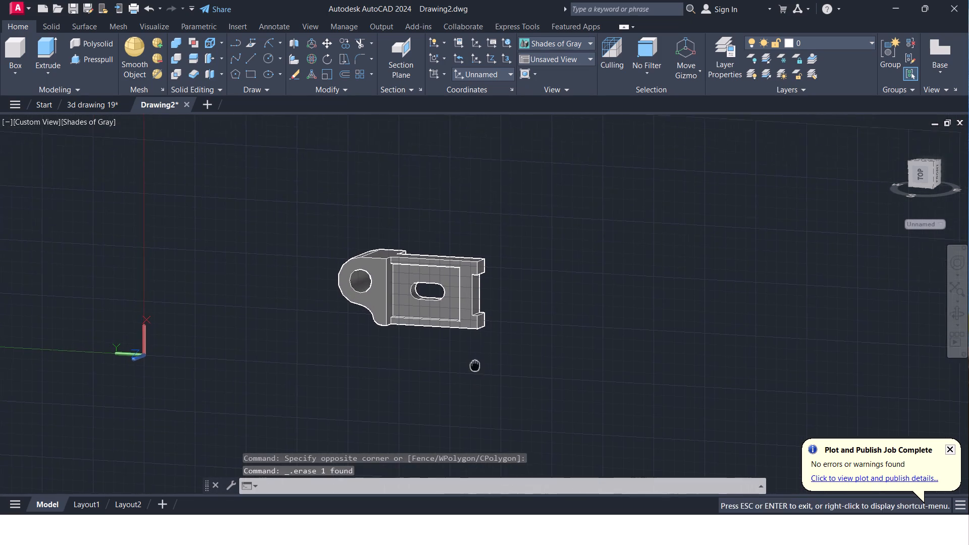
middle_drag(477, 369, 480, 384)
scroll(489, 362, up, 2)
middle_drag(509, 401, 517, 420)
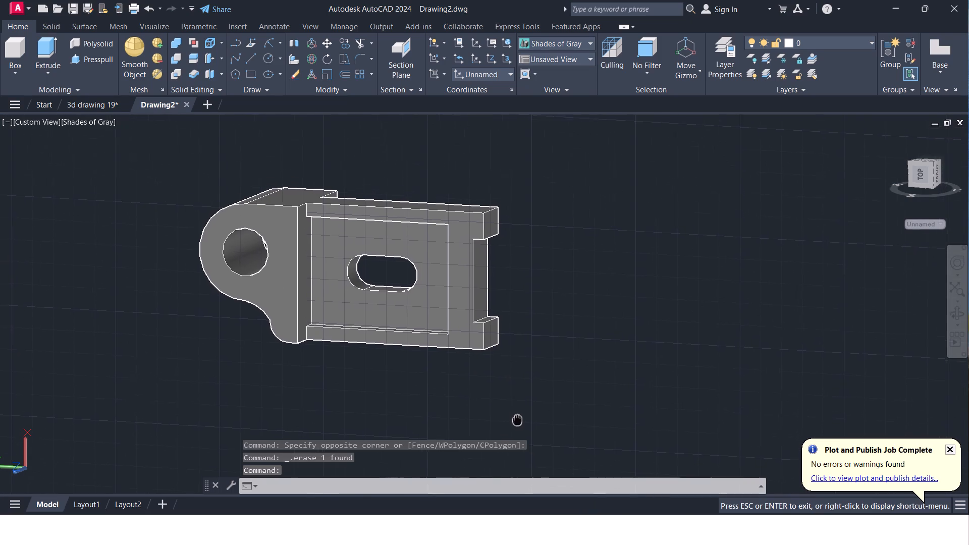
middle_drag(517, 420, 527, 439)
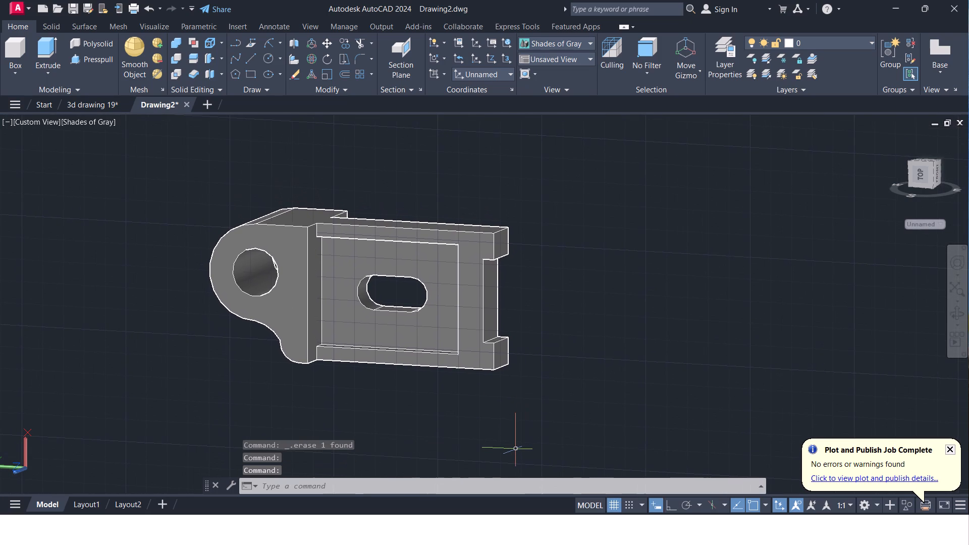
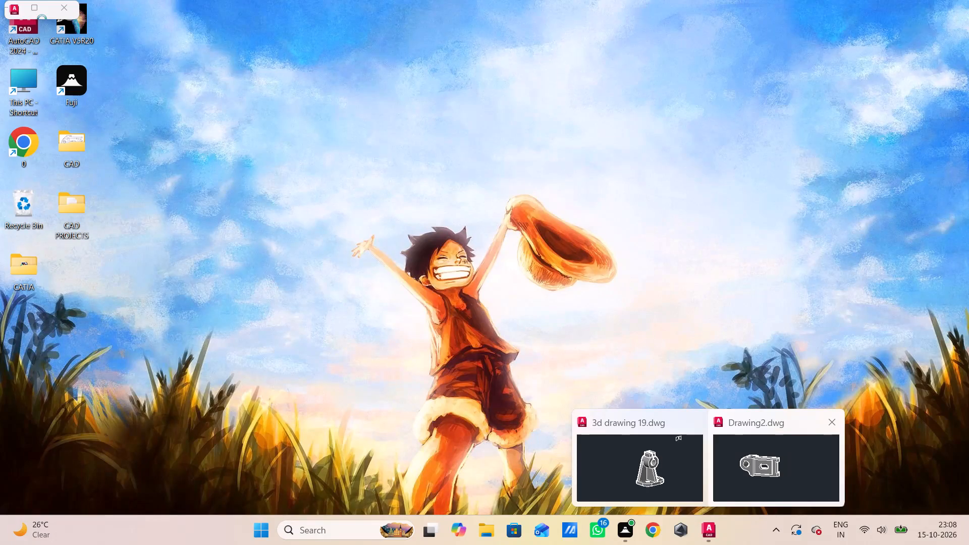
Switch back to the Drawing2.dwg window in AutoCAD, which holds the united bracket part.
click(717, 467)
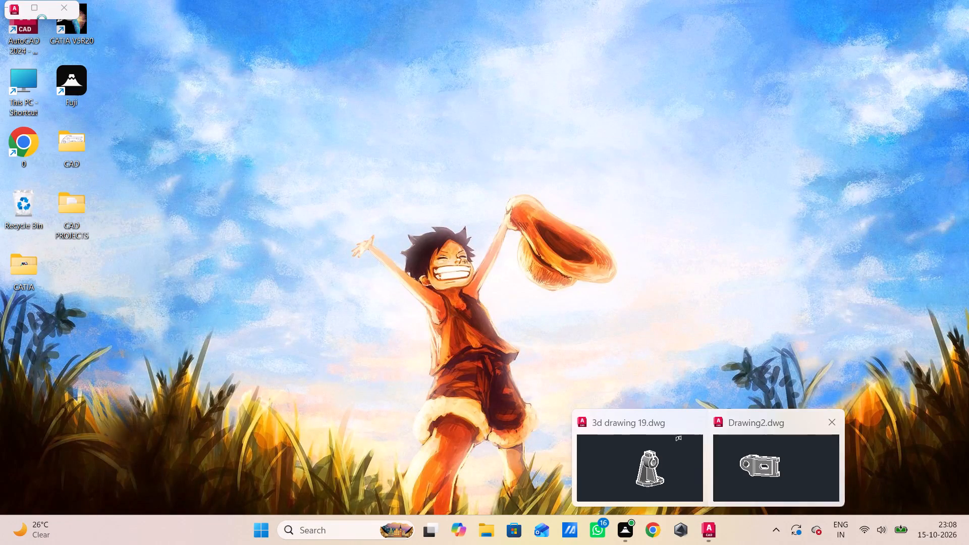
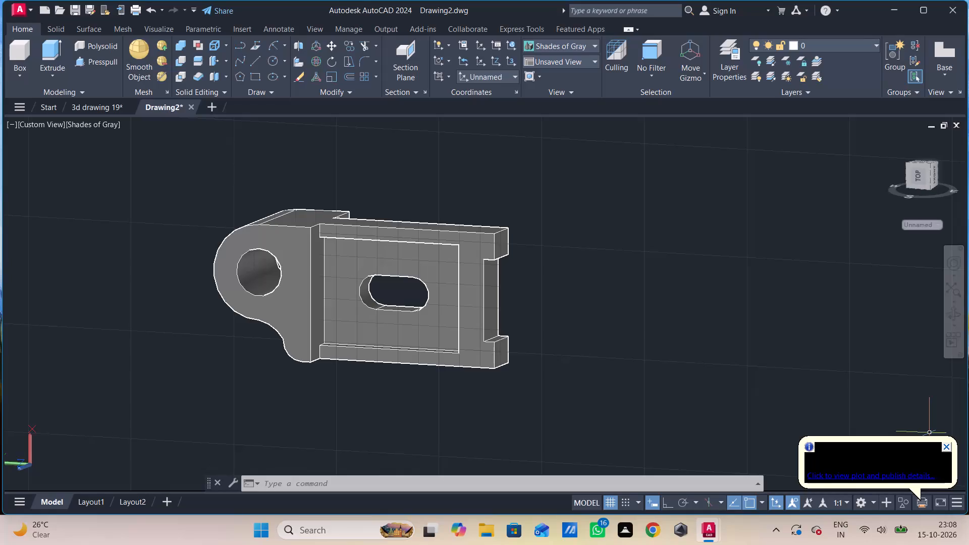
Dismiss the plot notification and save the bracket part drawing in the CAD folder under the name "3d drawing 20".
click(946, 444)
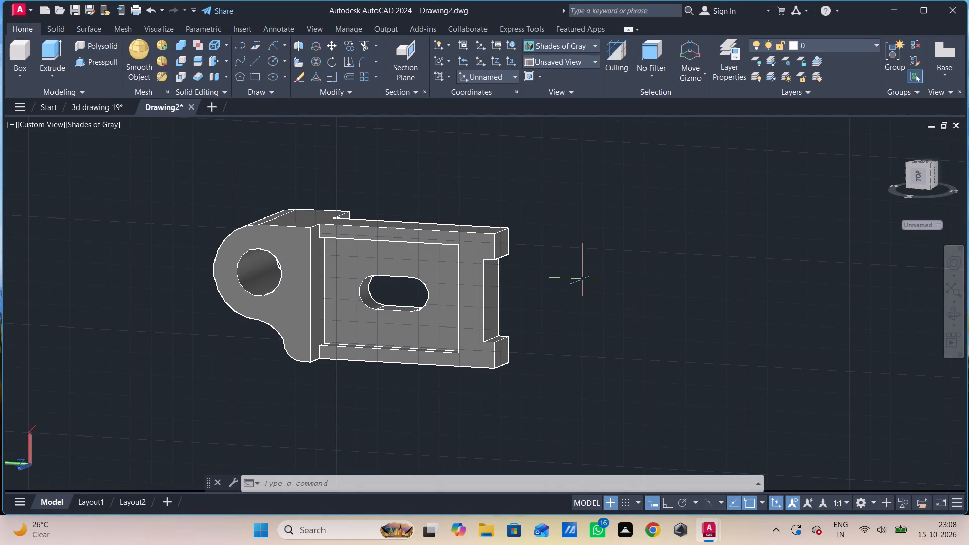
key(ctrl+s)
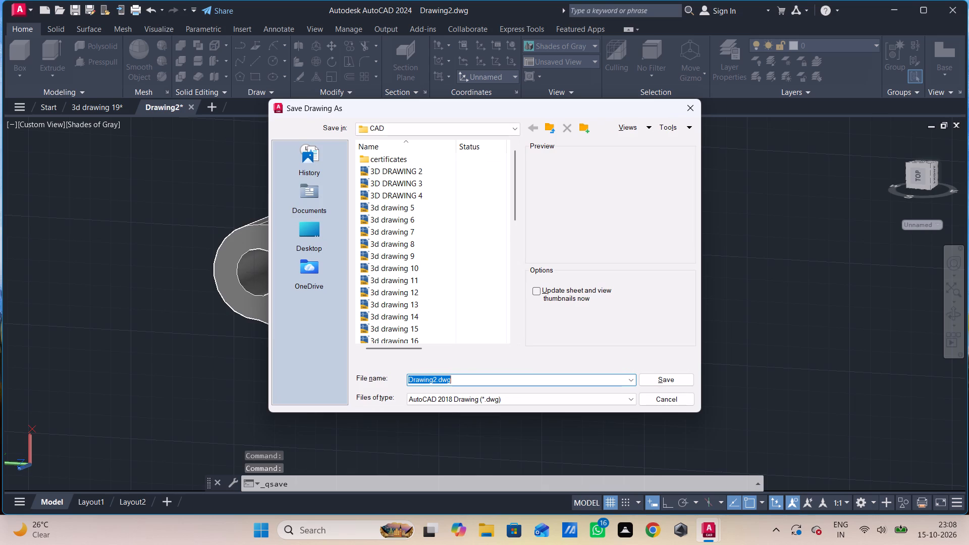
key(BackSpace)
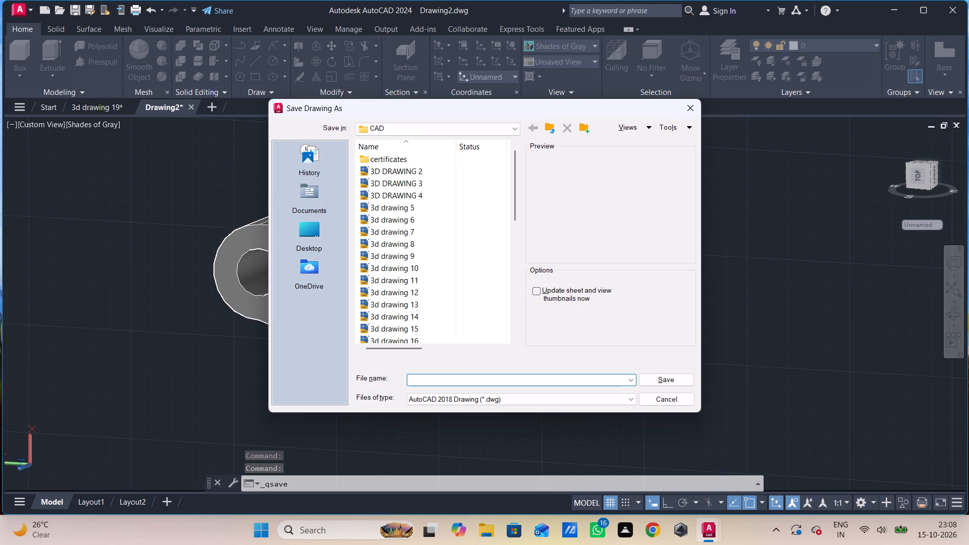
key(3)
text(d)
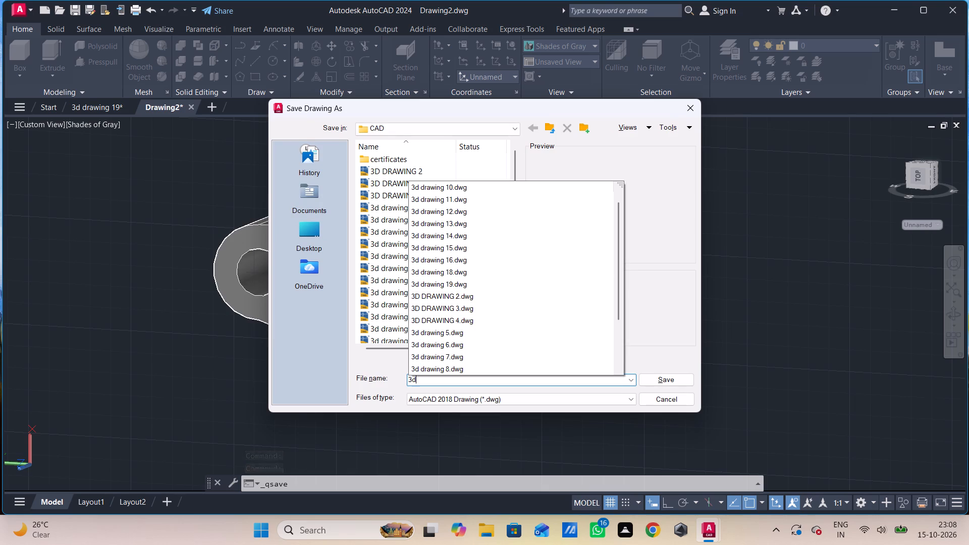
key(space)
text(dr)
text(aw)
text(ing)
key(space)
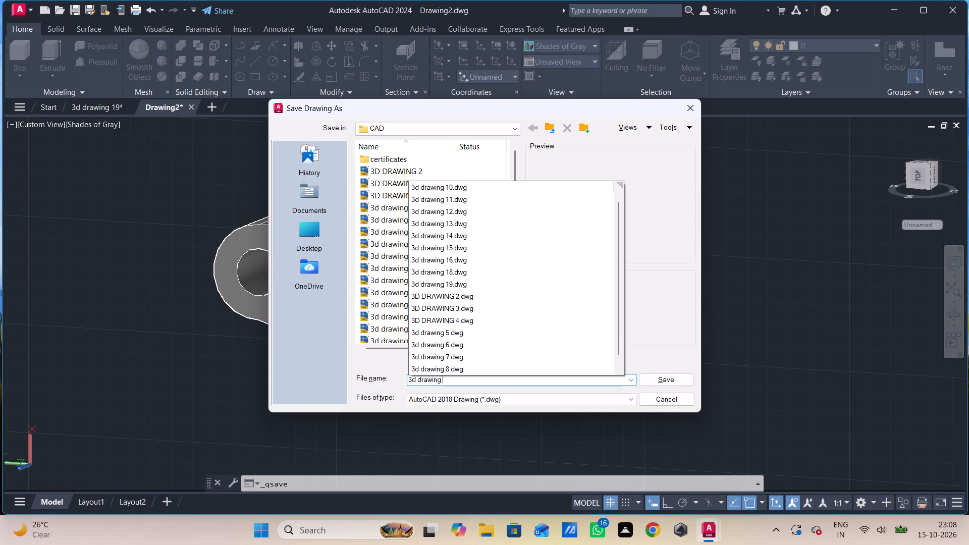
text(20)
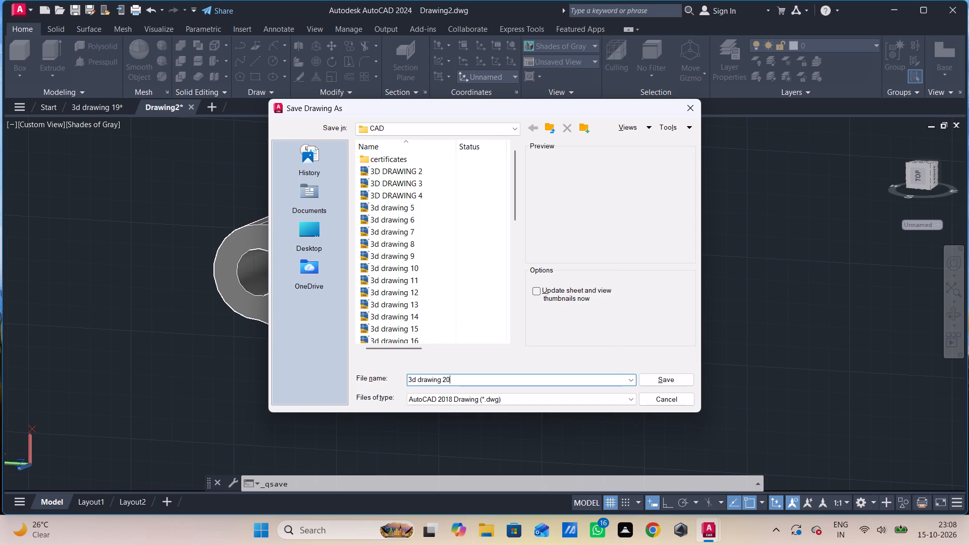
key(Return)
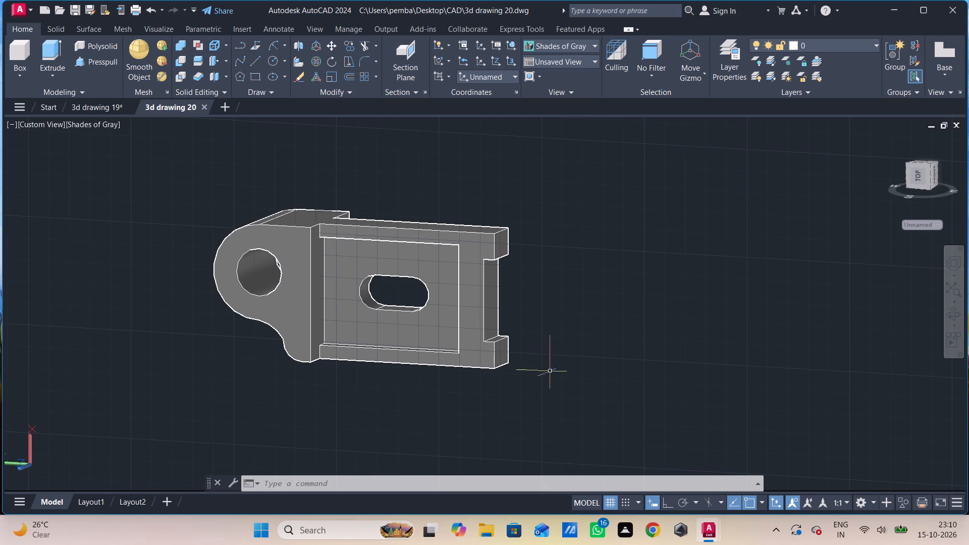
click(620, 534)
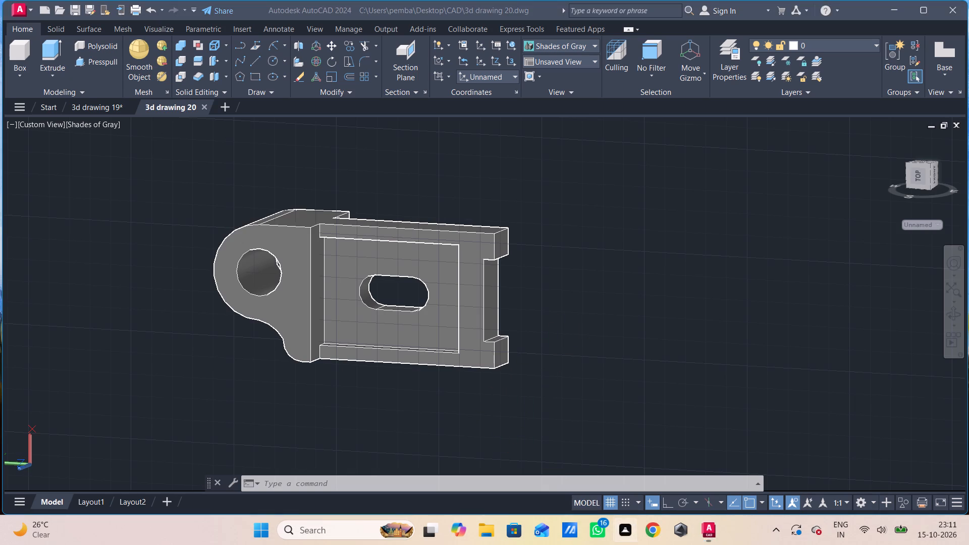
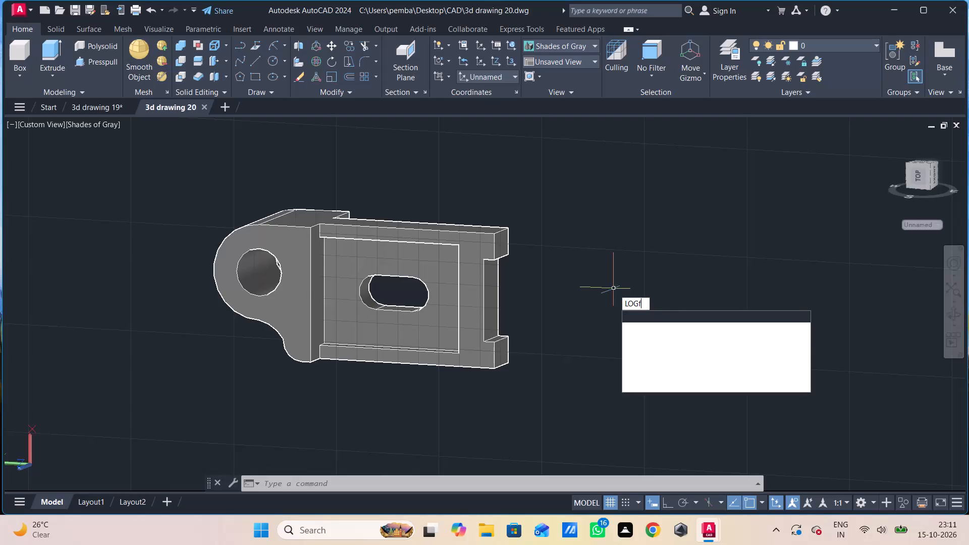
Query the drawing's log file path with LOGFILENAME.
key(Return)
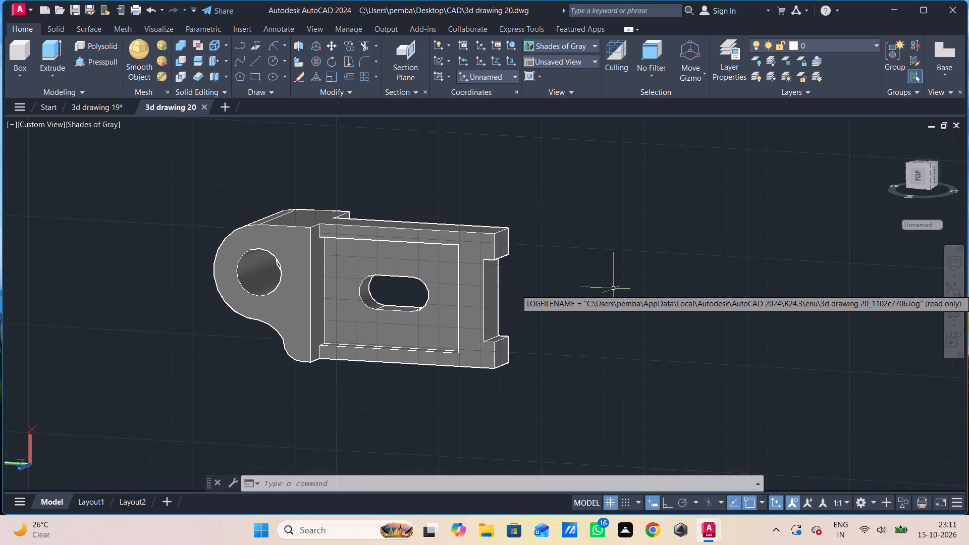
Set up a centred plot using AutoCAD PDF (High Quality Print).pc3, with a window plot area enclosing the whole bracket part.
key(ctrl+p)
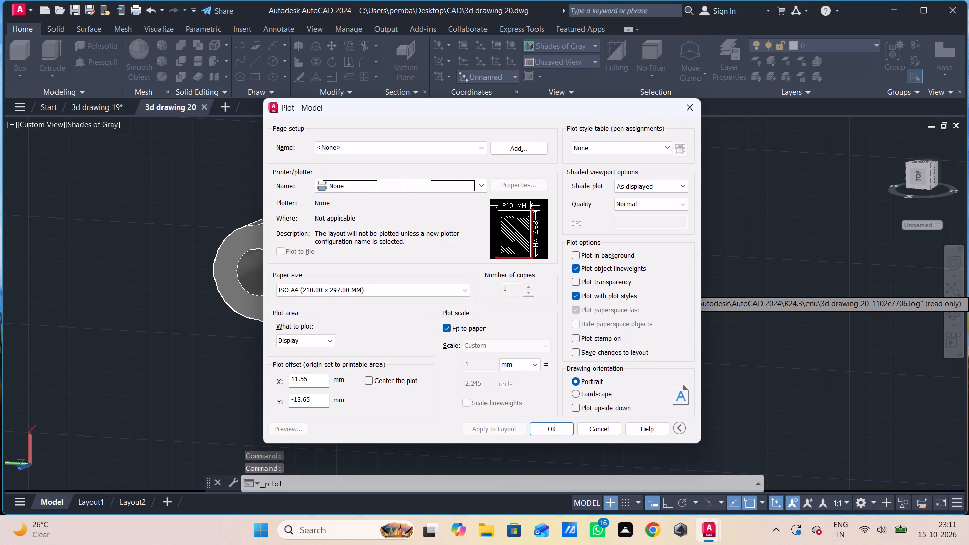
click(352, 187)
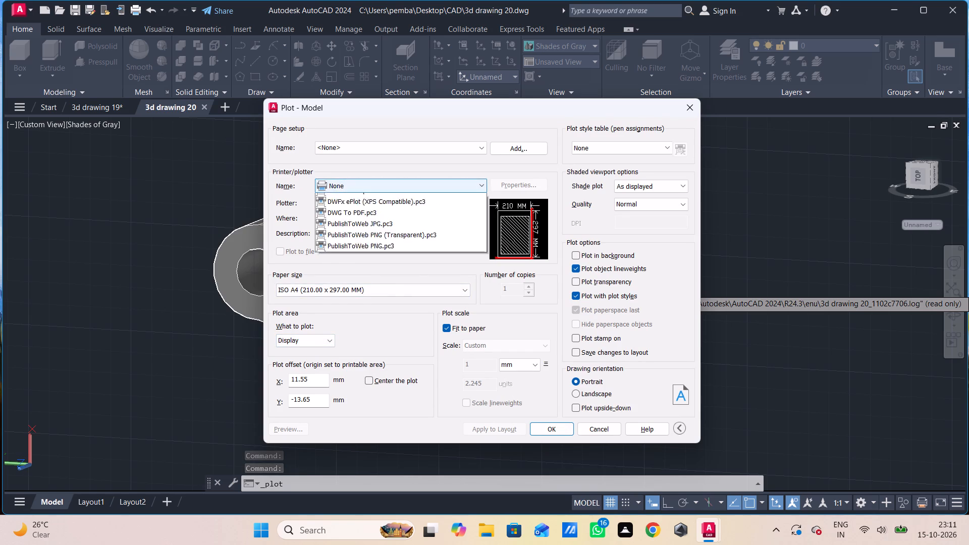
click(364, 243)
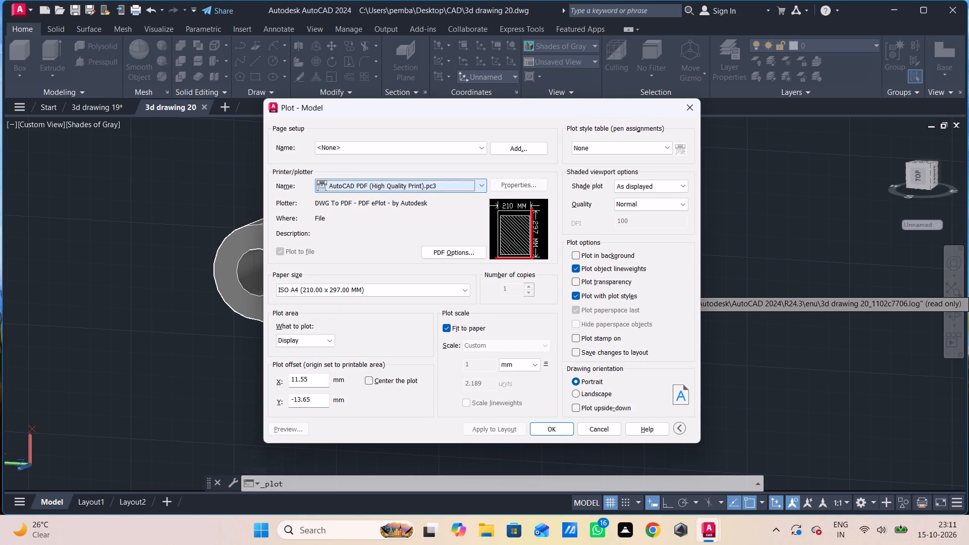
click(379, 380)
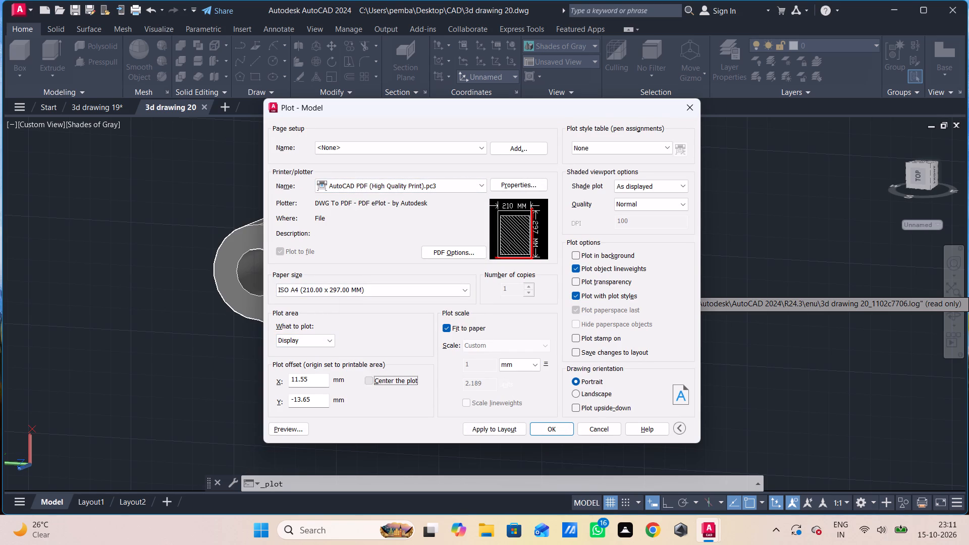
click(311, 343)
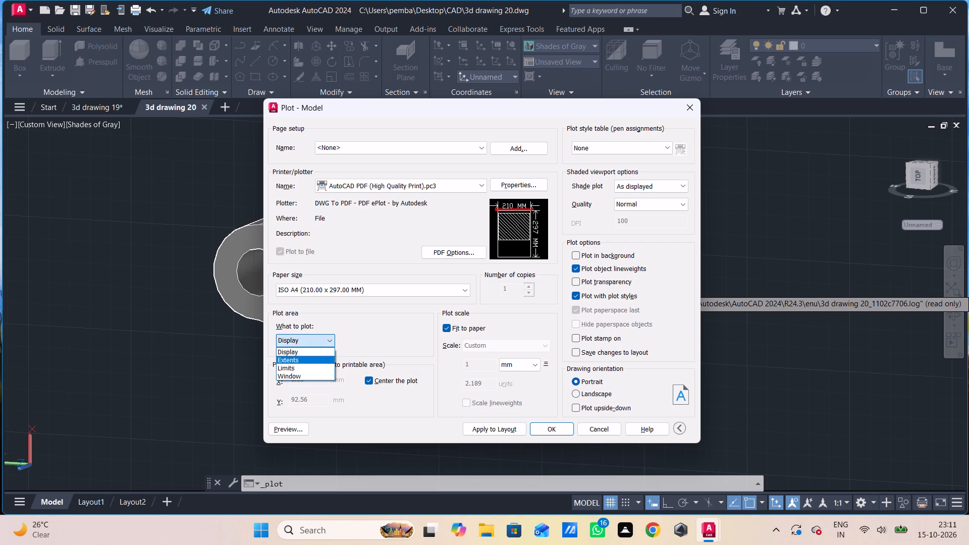
click(311, 373)
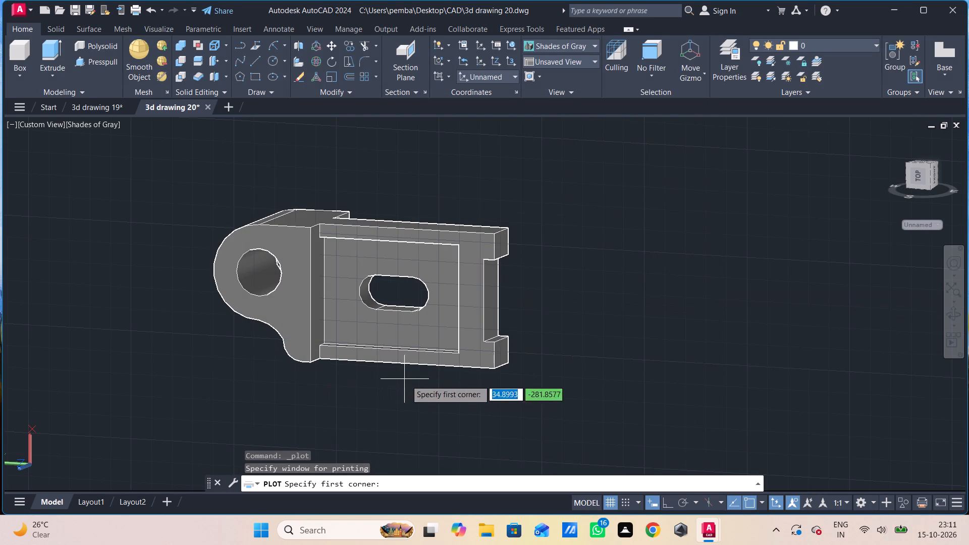
click(566, 147)
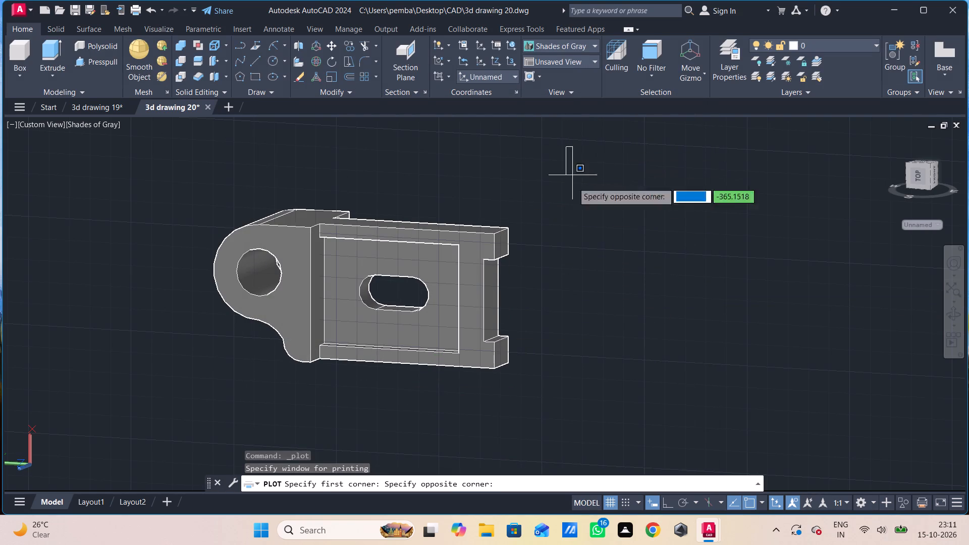
click(182, 420)
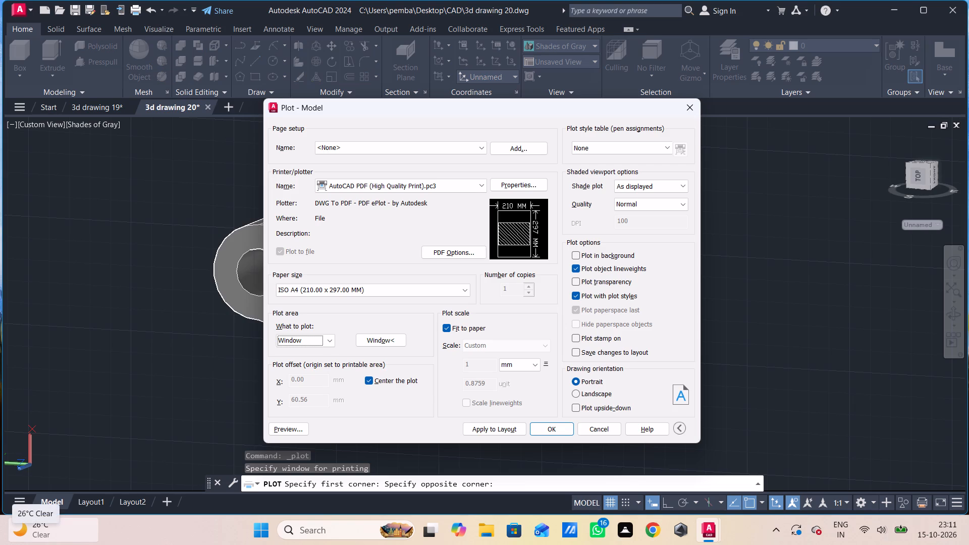
Preview the plot and save it in the CAD folder as "3d drawing 20-Model.pdf".
click(283, 429)
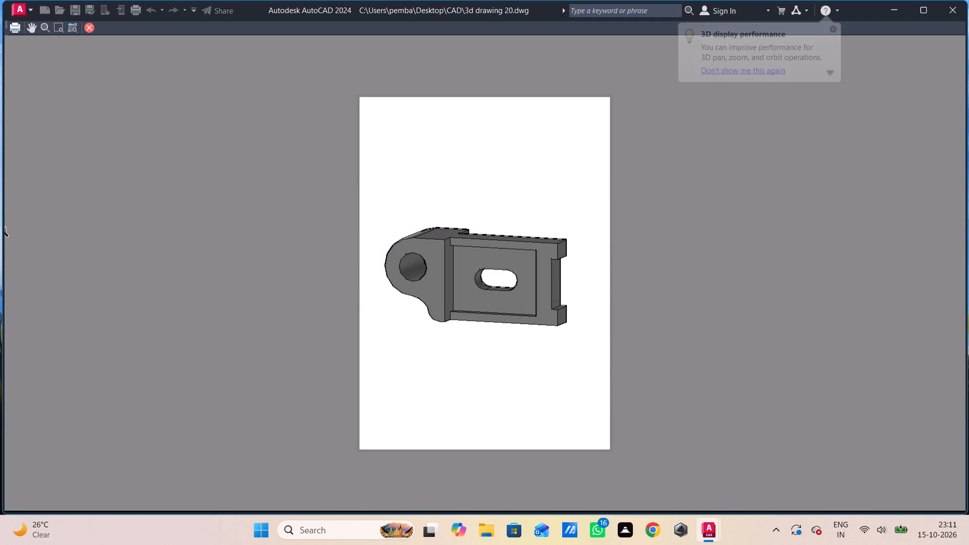
click(20, 27)
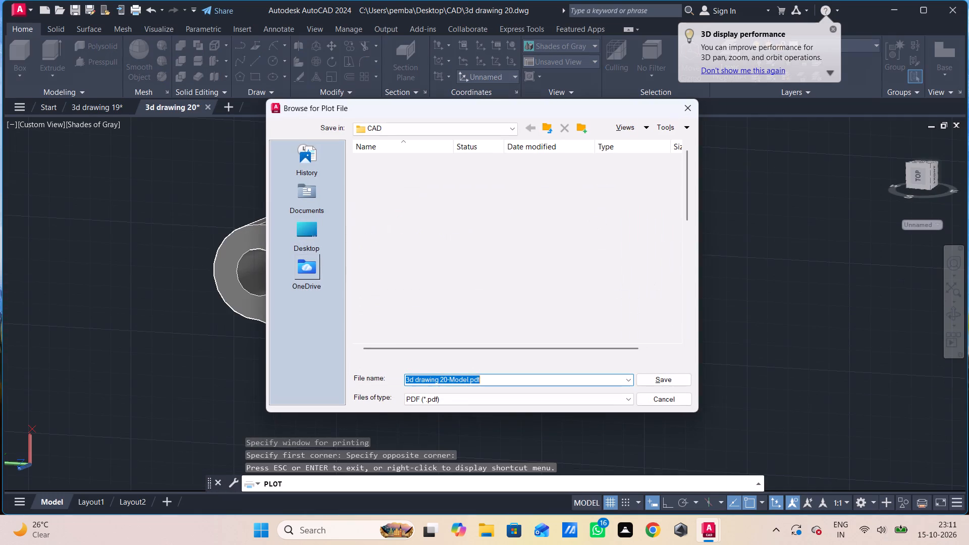
click(652, 380)
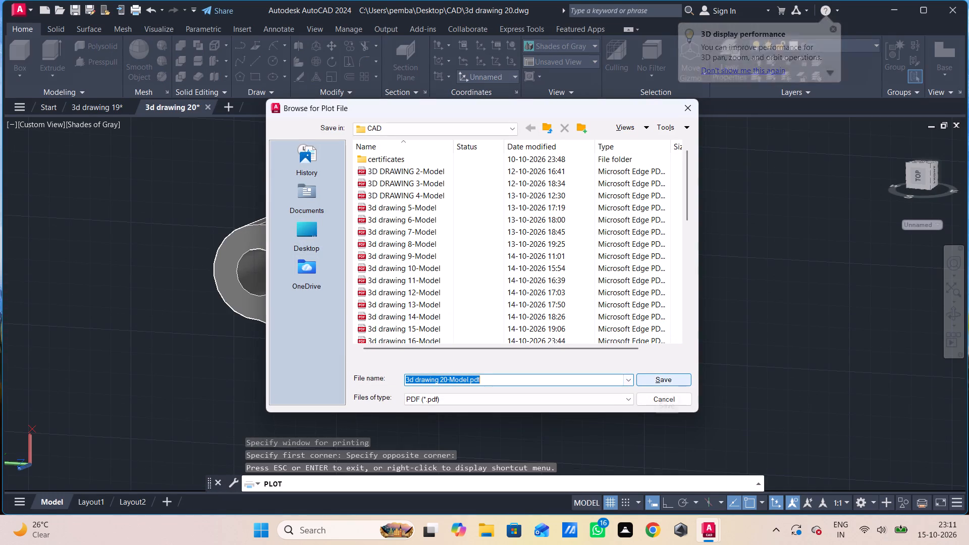
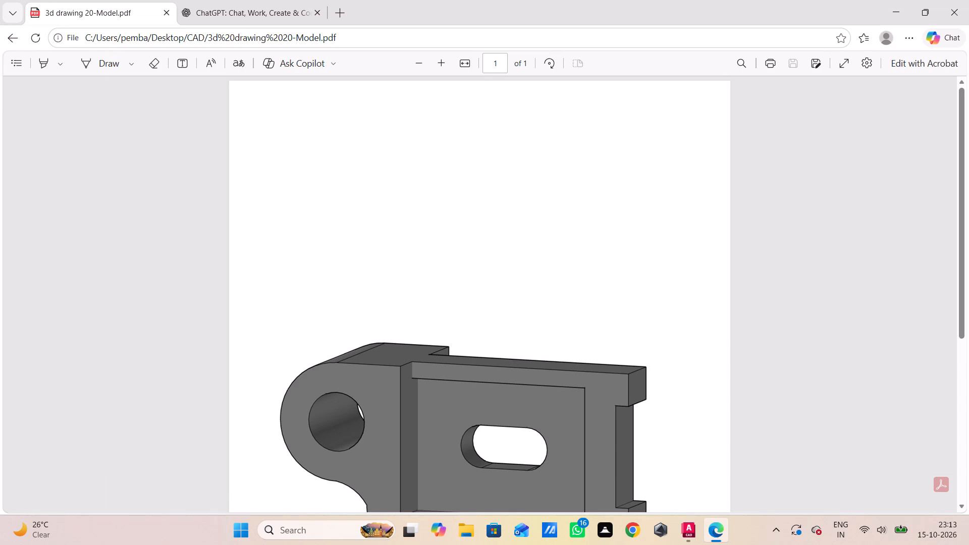
Check the plotted bracket part in the 3d drawing 20-Model.pdf output, examining the whole part on the page.
scroll(153, 413, down, 1)
scroll(247, 406, down, 1)
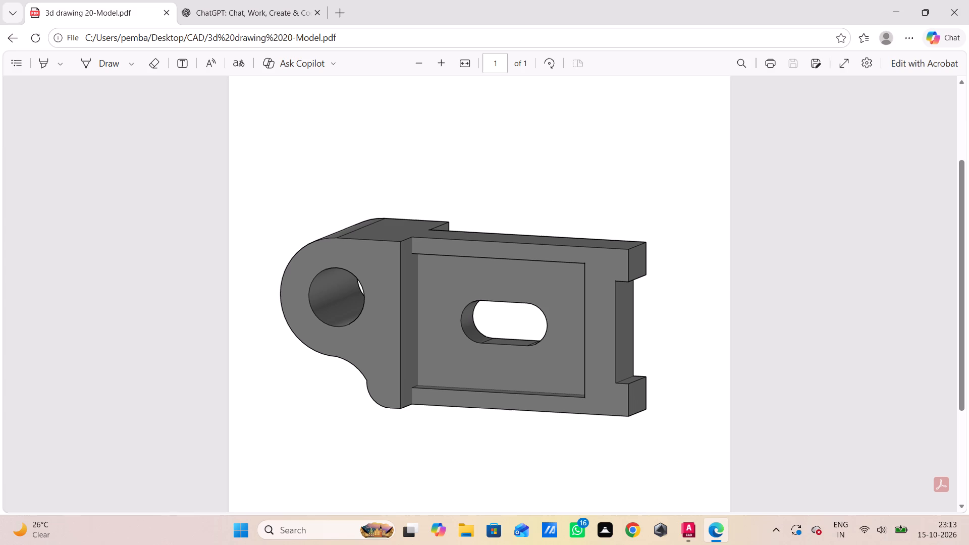
click(598, 528)
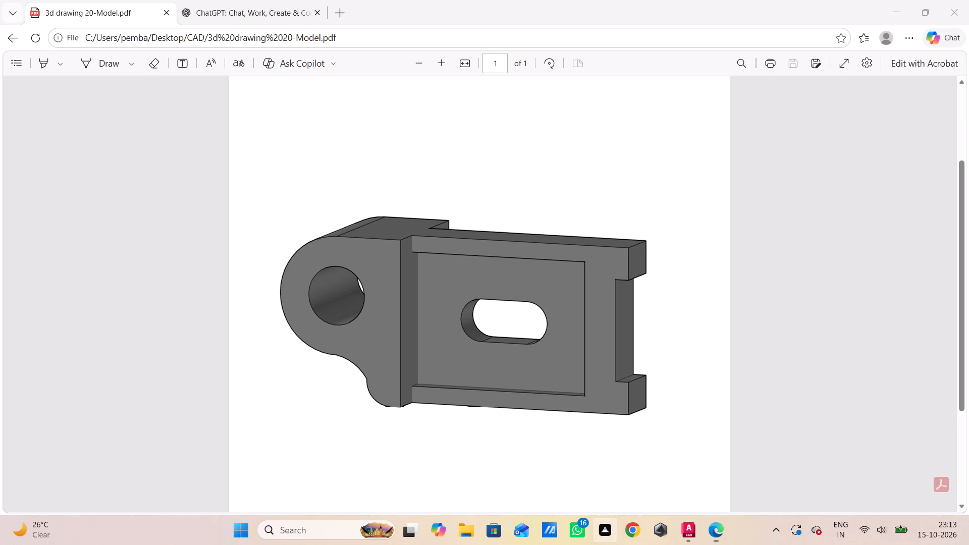